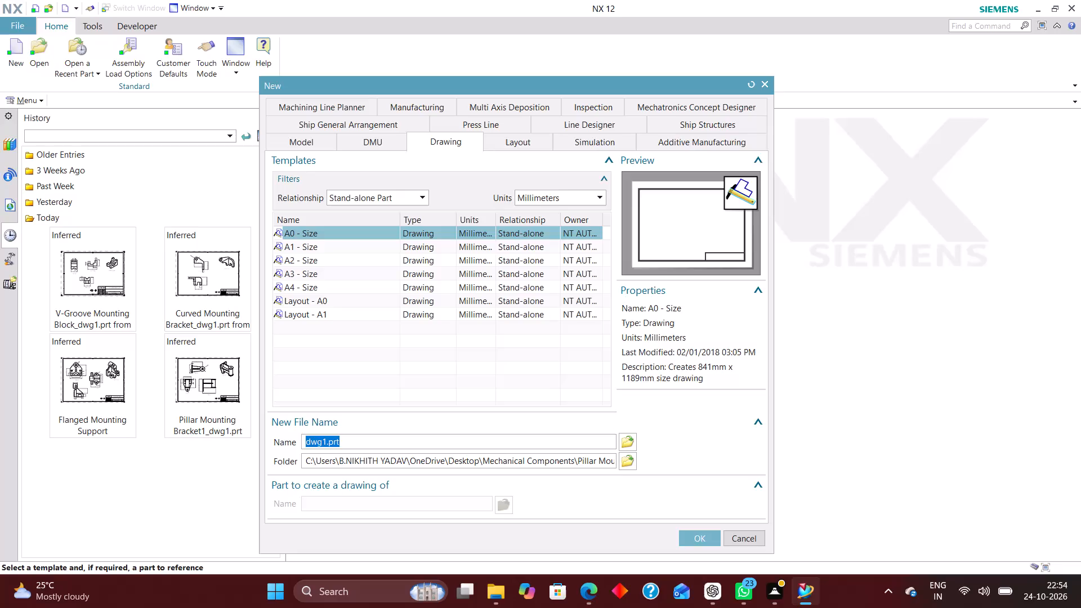
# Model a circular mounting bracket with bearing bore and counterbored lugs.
# Create a new millimetre Model part, stored in the Circular Mounting Bracket folder under Mechanical Components on the Desktop.
pyautogui.click(288, 138)
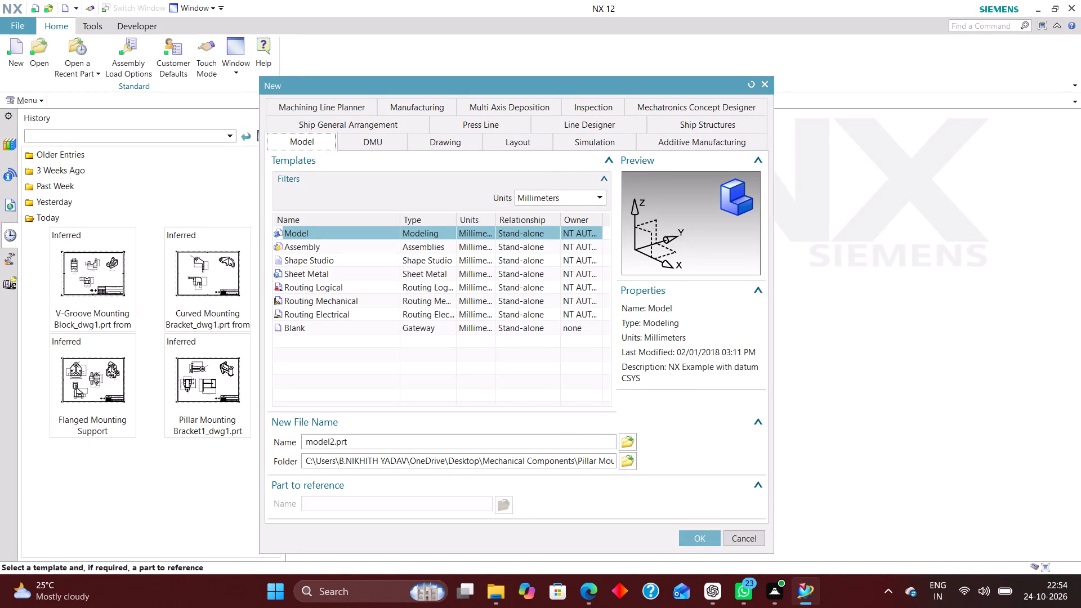
pyautogui.click(627, 460)
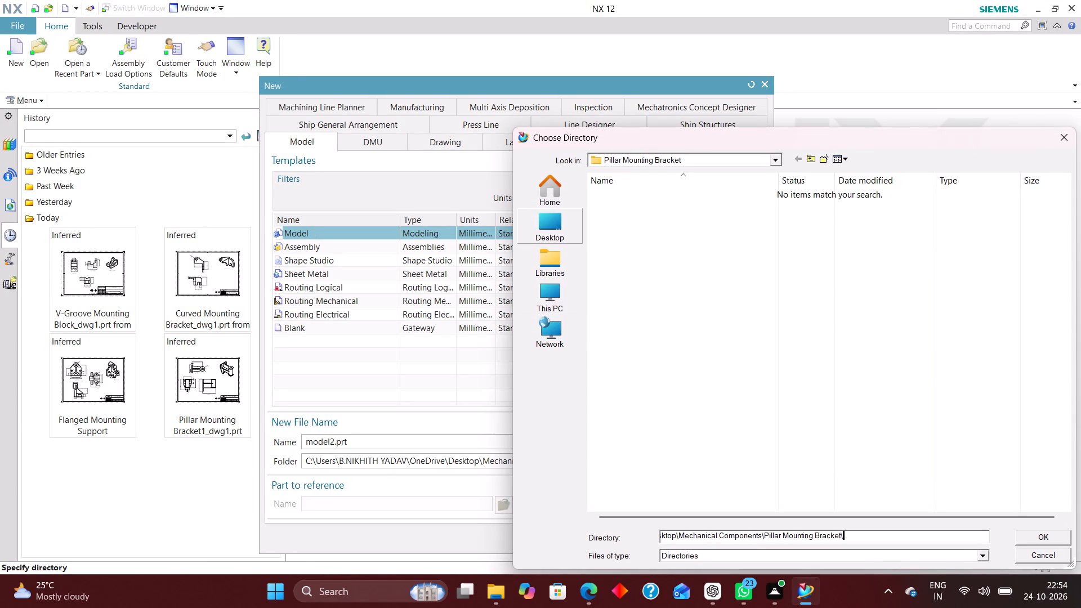
pyautogui.click(550, 240)
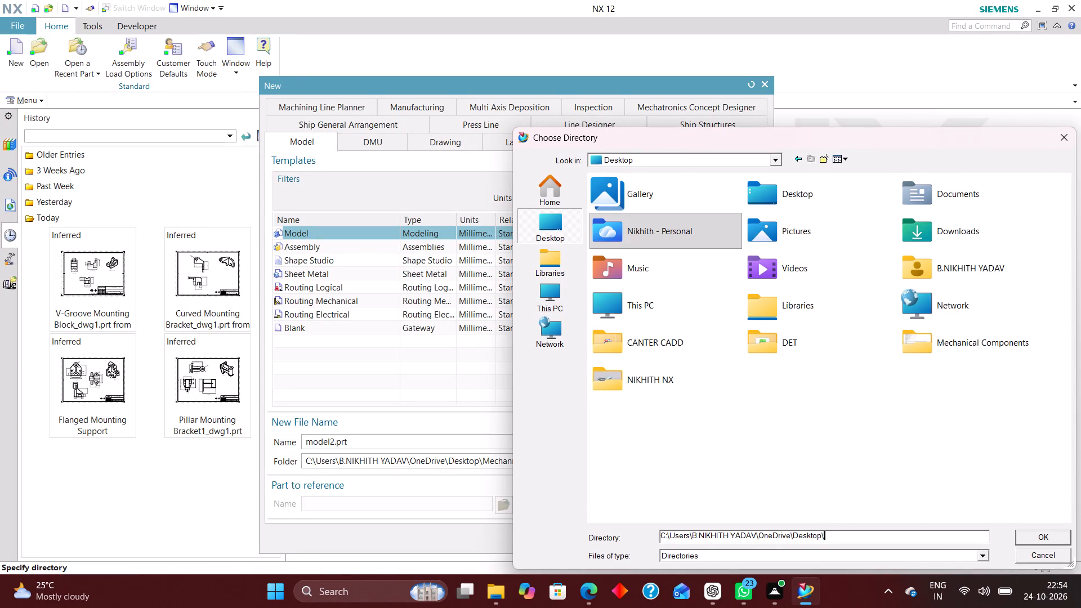
pyautogui.doubleClick(965, 346)
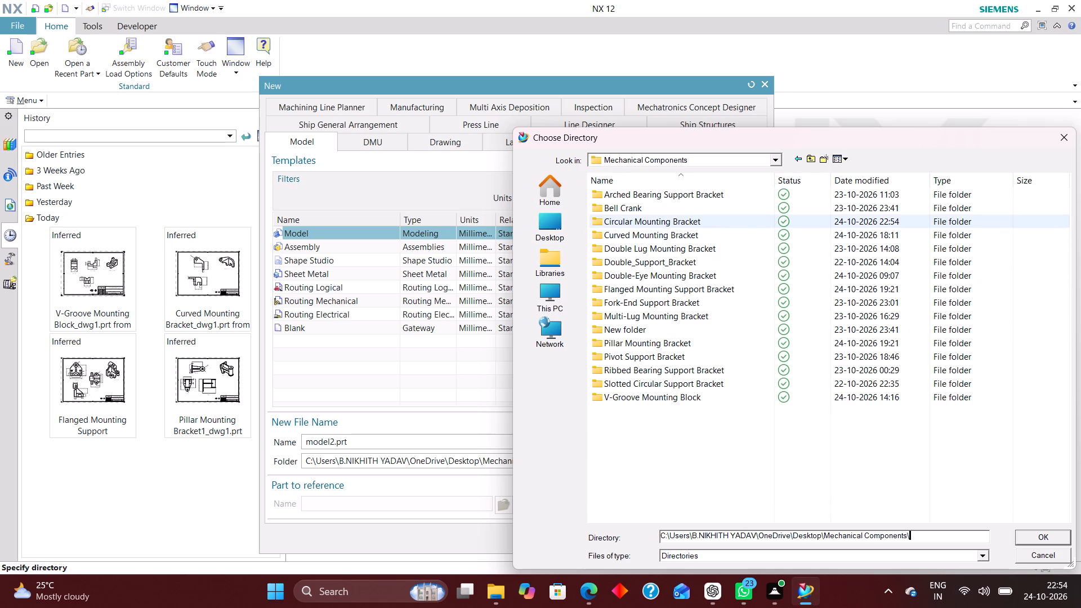
pyautogui.doubleClick(660, 221)
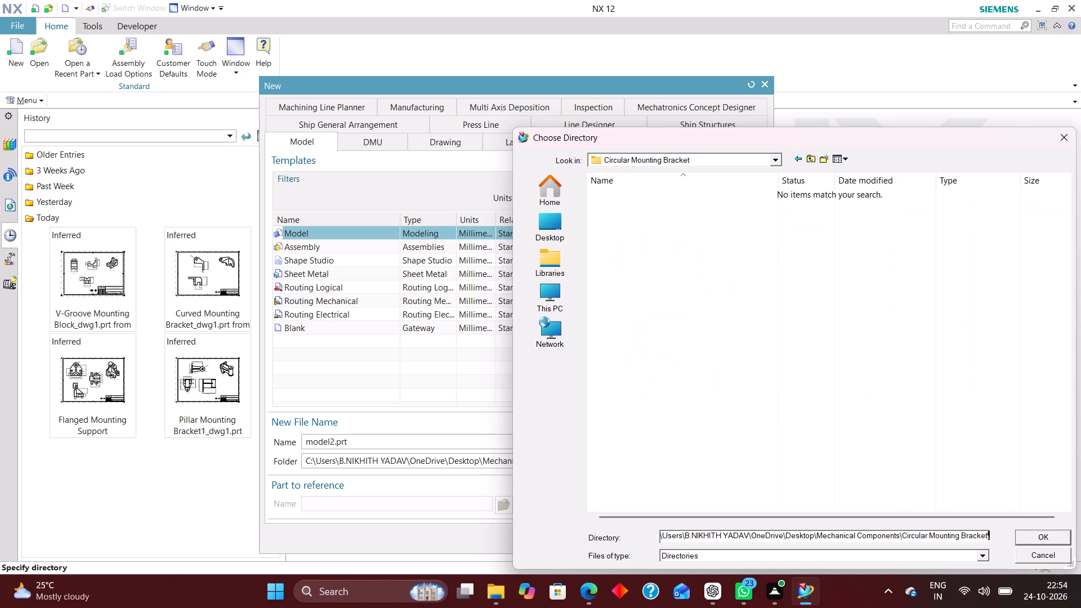
pyautogui.click(1048, 537)
pyautogui.click(699, 542)
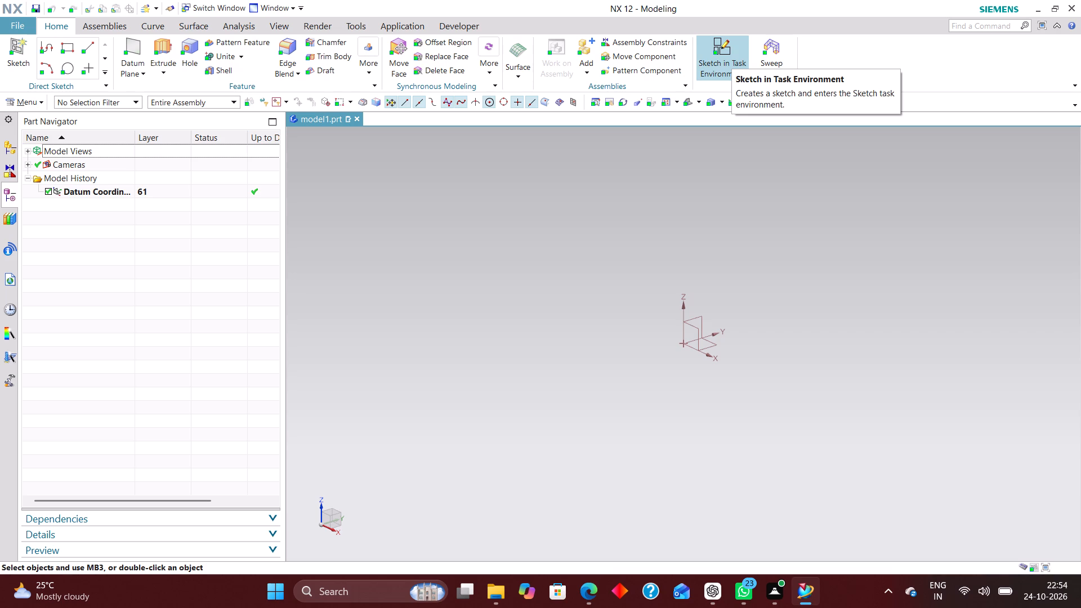
# Look at the bracket's dimensioned reference drawing in Microsoft Edge and its preview in the Downloads folder, closing both windows.
pyautogui.click(597, 597)
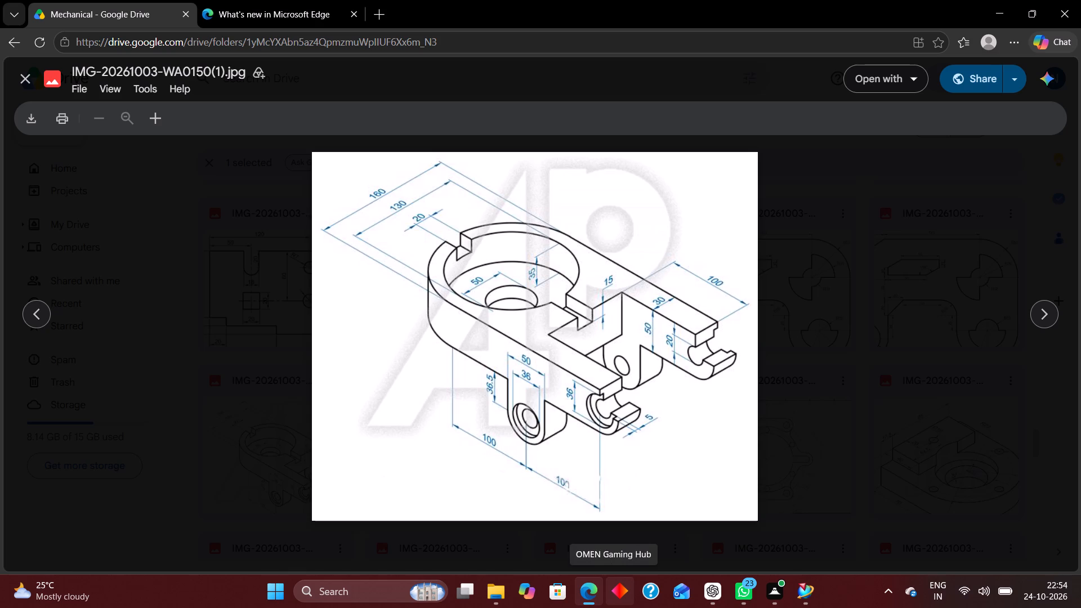
pyautogui.click(1058, 9)
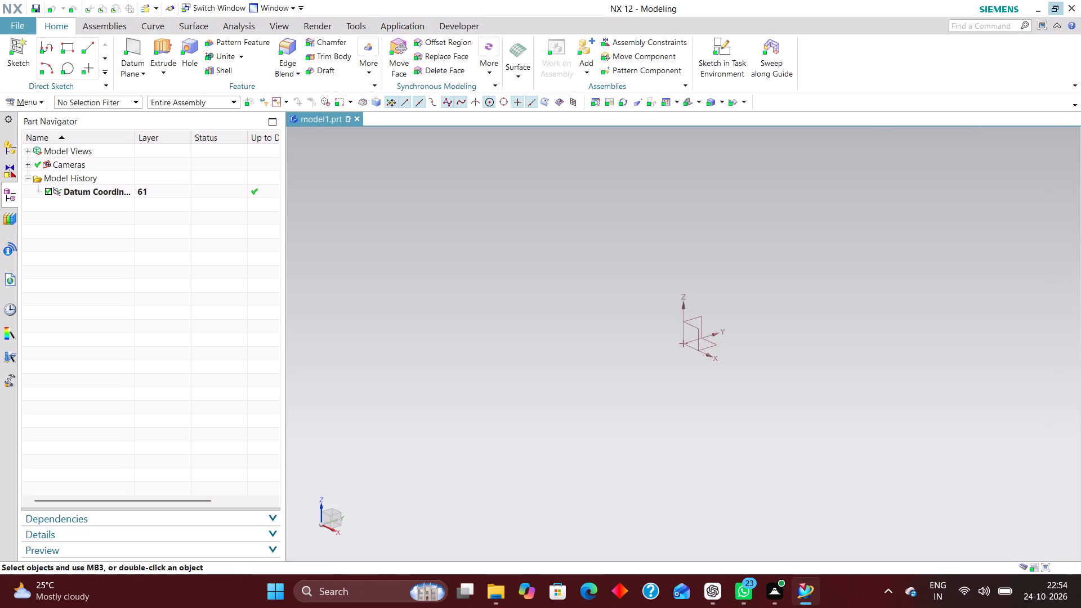
pyautogui.click(501, 594)
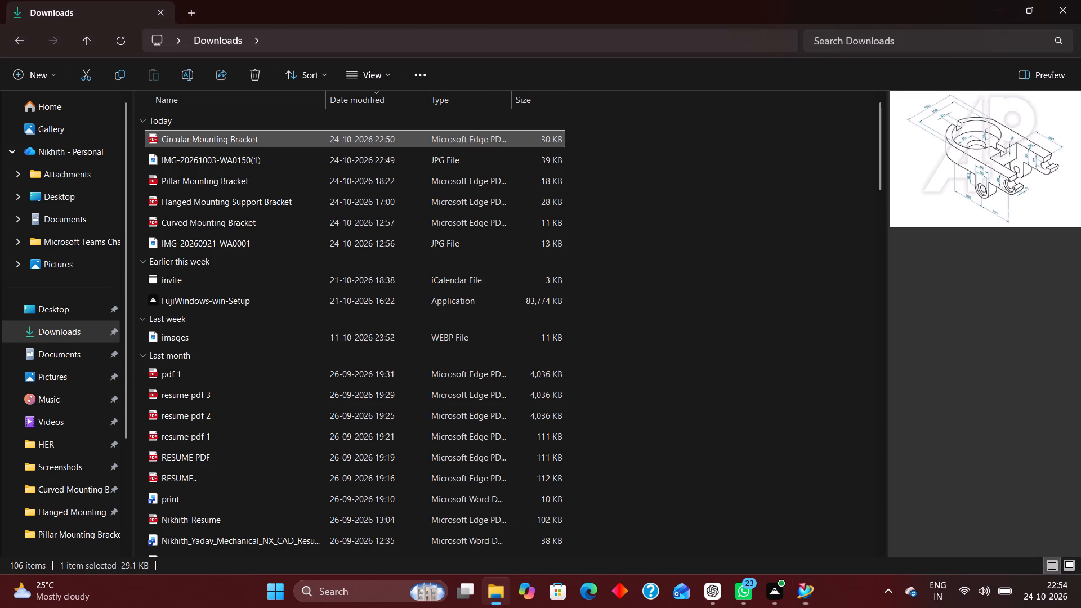
pyautogui.click(1077, 15)
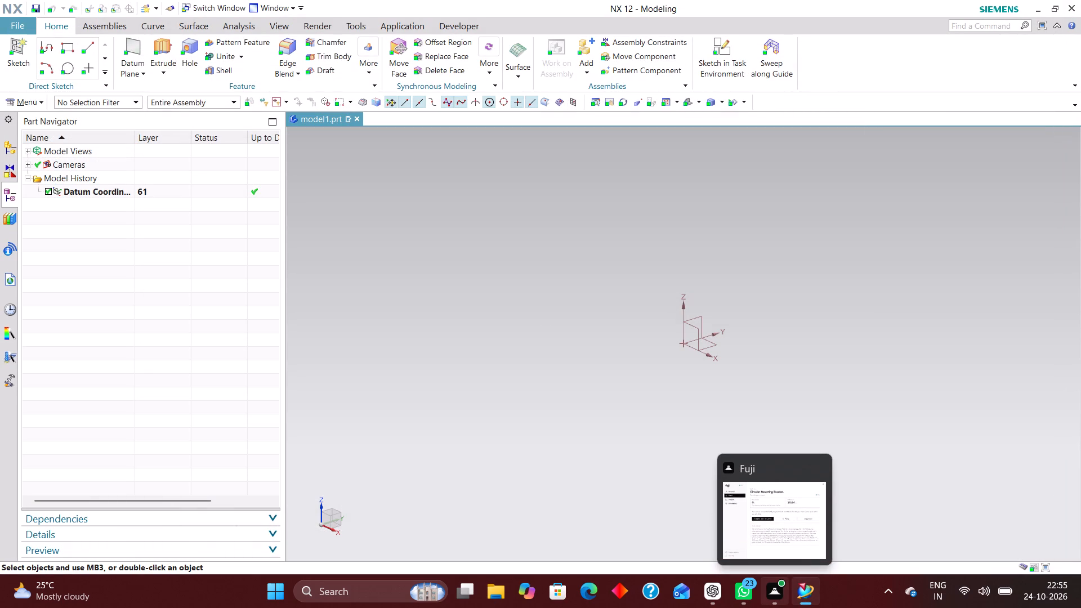
pyautogui.click(555, 287)
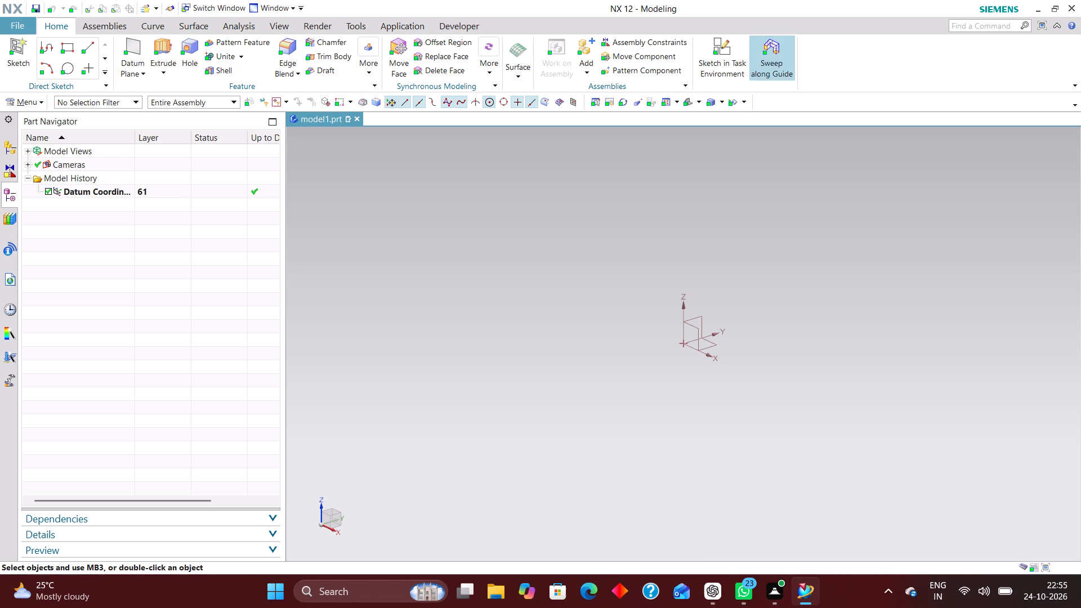
# Sketch a 160 mm diameter circle centred on the origin of the XY plane and finish the sketch.
pyautogui.click(734, 45)
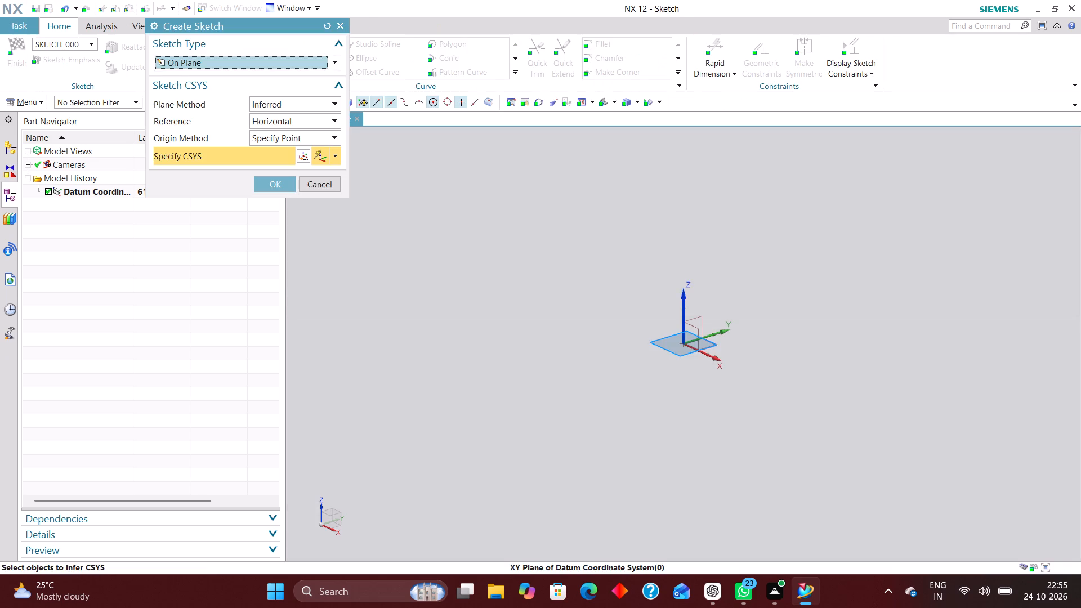
pyautogui.click(714, 345)
pyautogui.click(274, 186)
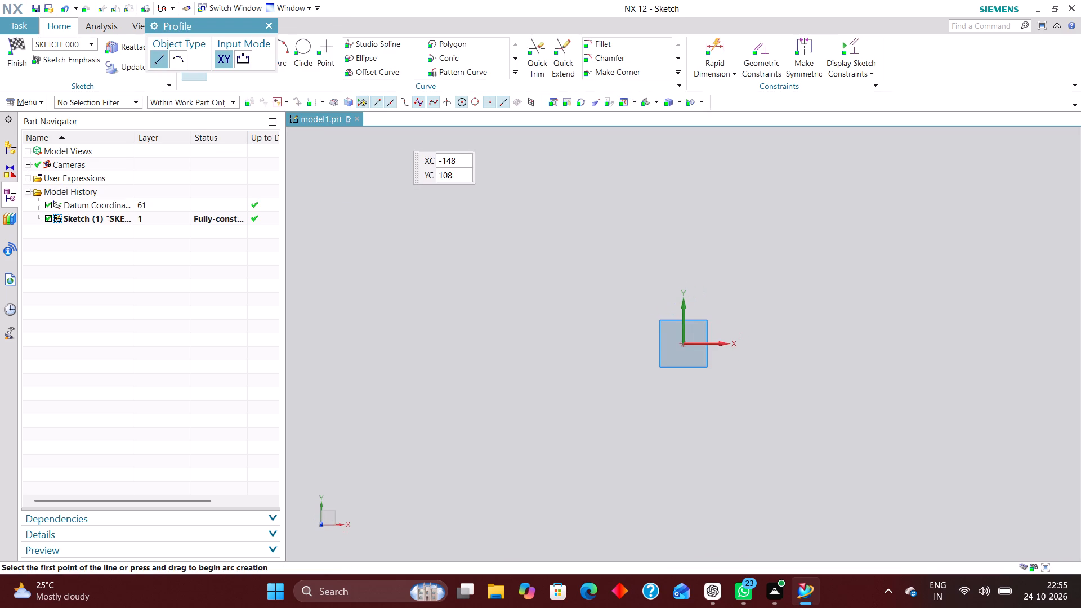
pyautogui.click(301, 46)
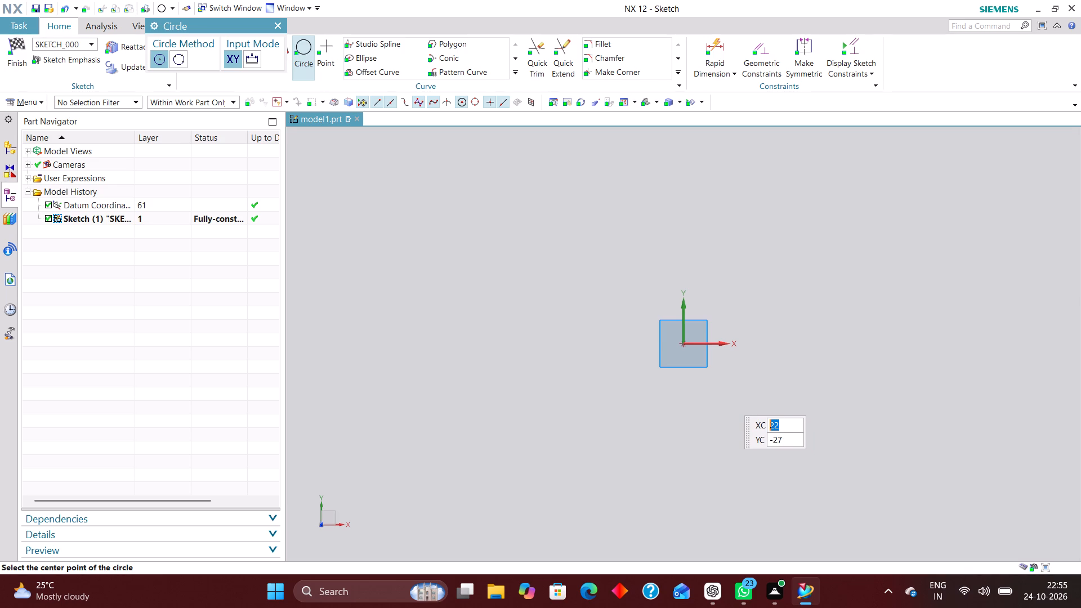
pyautogui.click(682, 345)
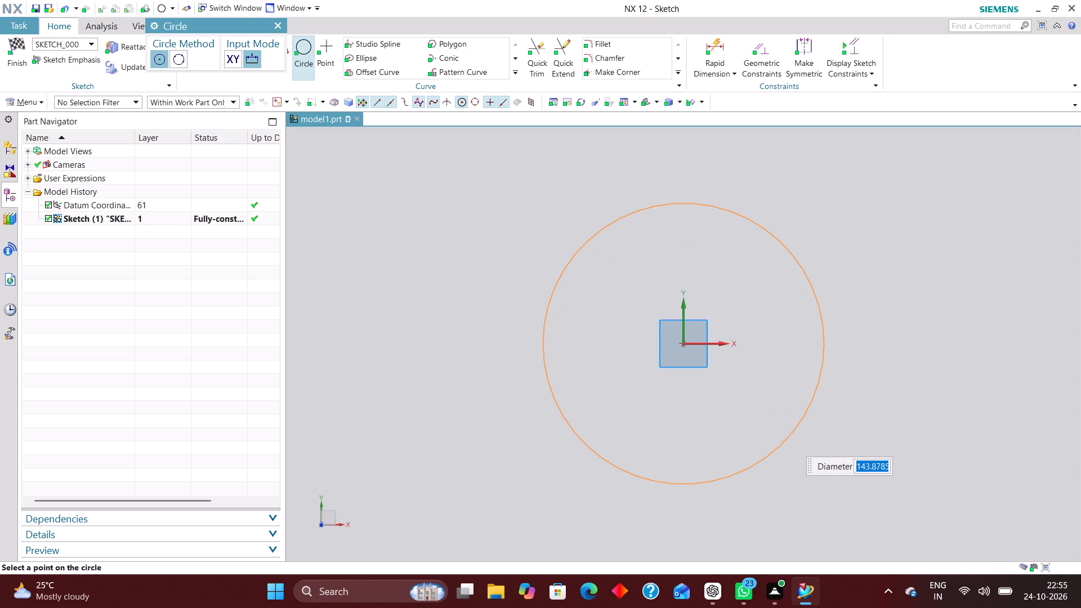
pyautogui.write('160')
pyautogui.press('Return')
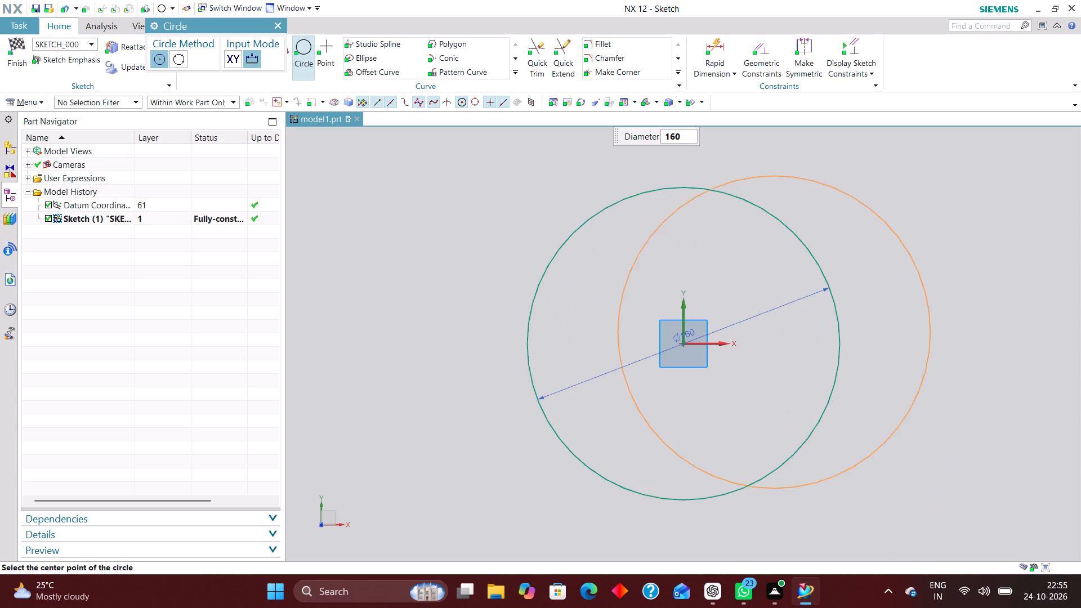
pyautogui.click(283, 28)
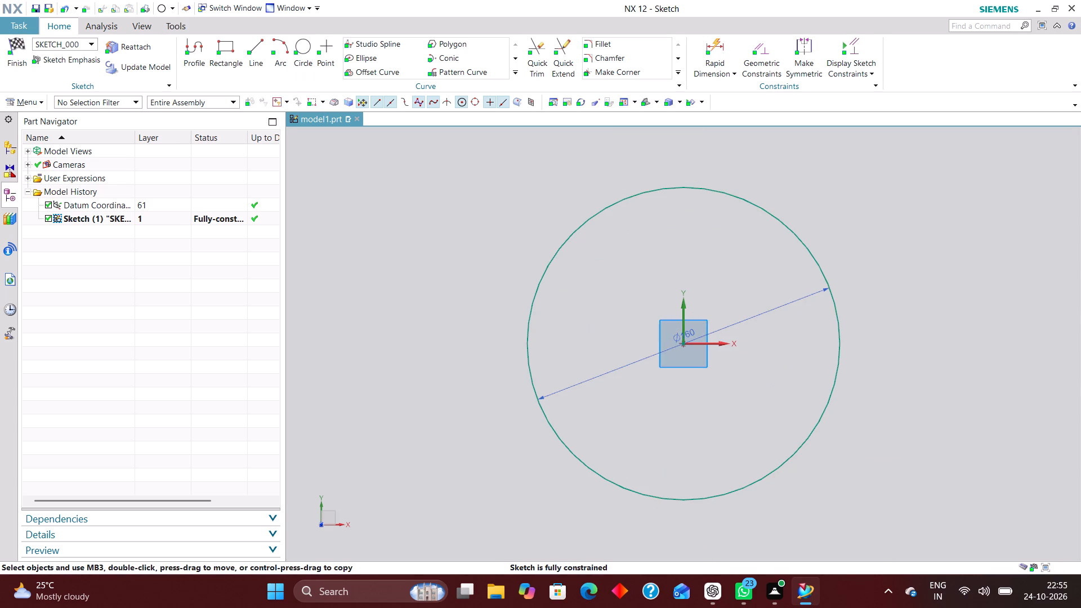
pyautogui.click(17, 50)
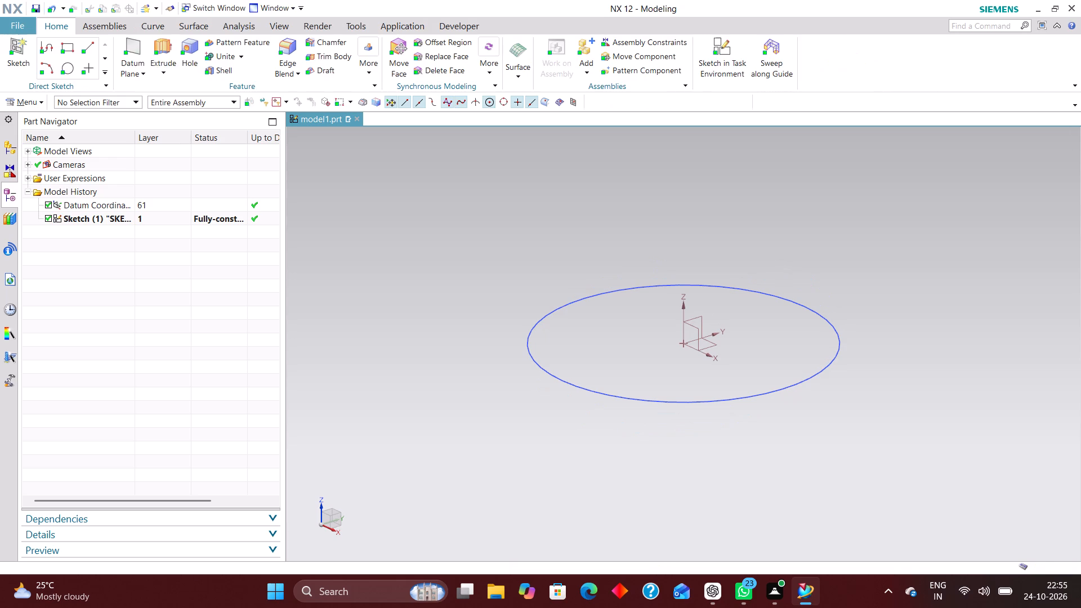
# Extrude the 160 mm circle upward from 0 to 50 mm as a new solid body.
pyautogui.click(160, 45)
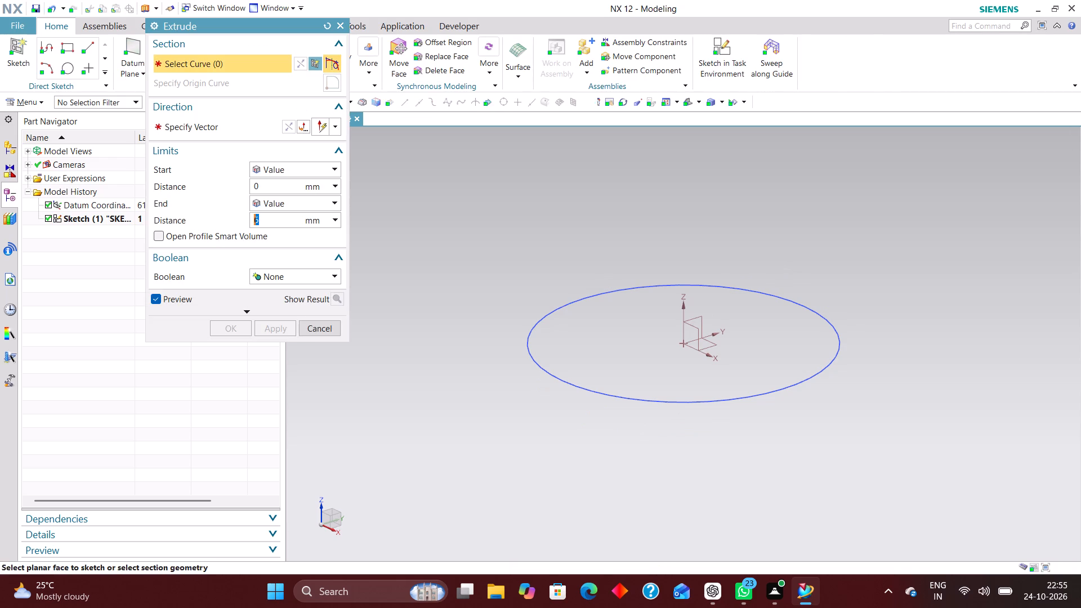
pyautogui.click(587, 391)
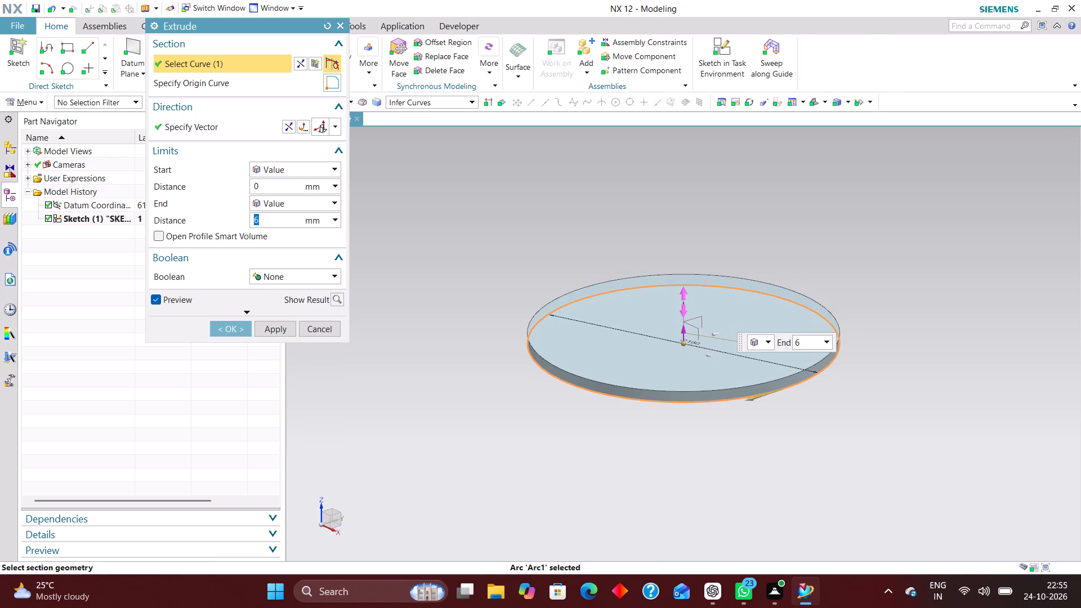
pyautogui.moveTo(682, 333); pyautogui.dragTo(693, 279)
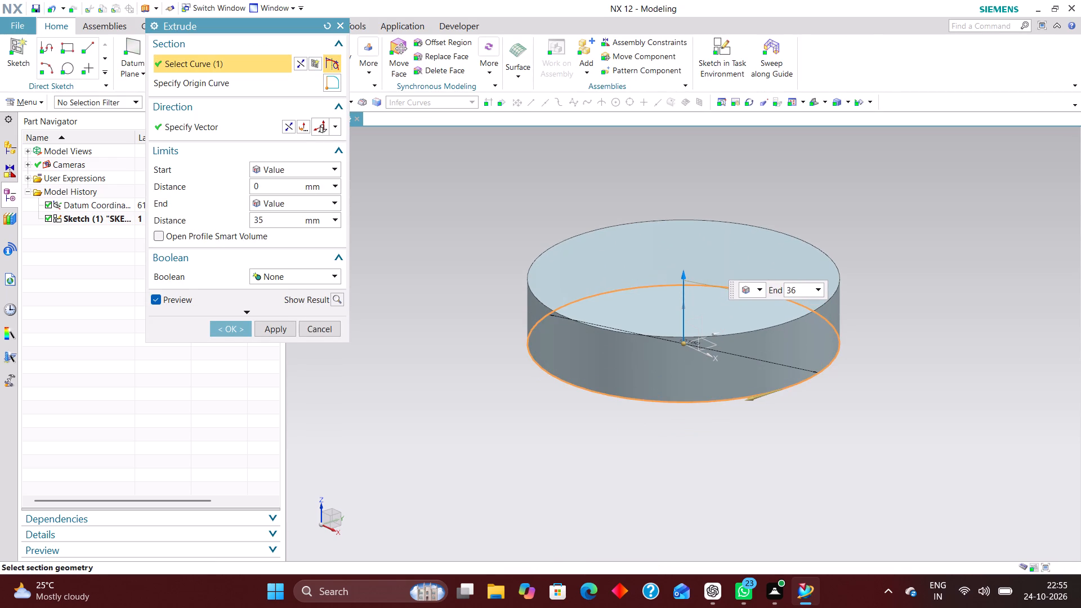
pyautogui.moveTo(693, 279); pyautogui.dragTo(694, 279)
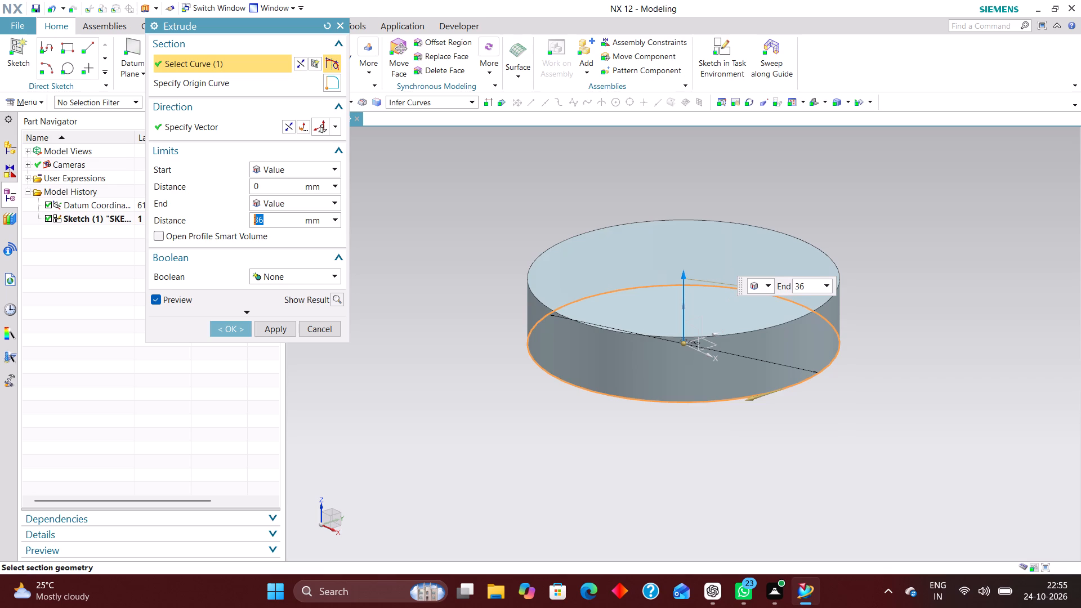
pyautogui.write('50')
pyautogui.press('Return')
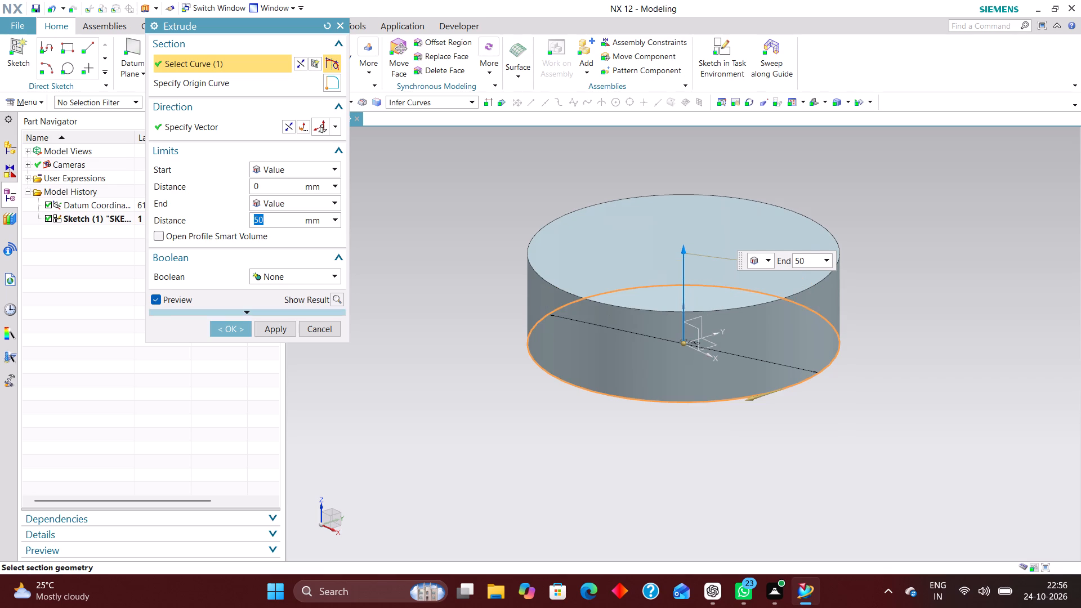
pyautogui.click(233, 329)
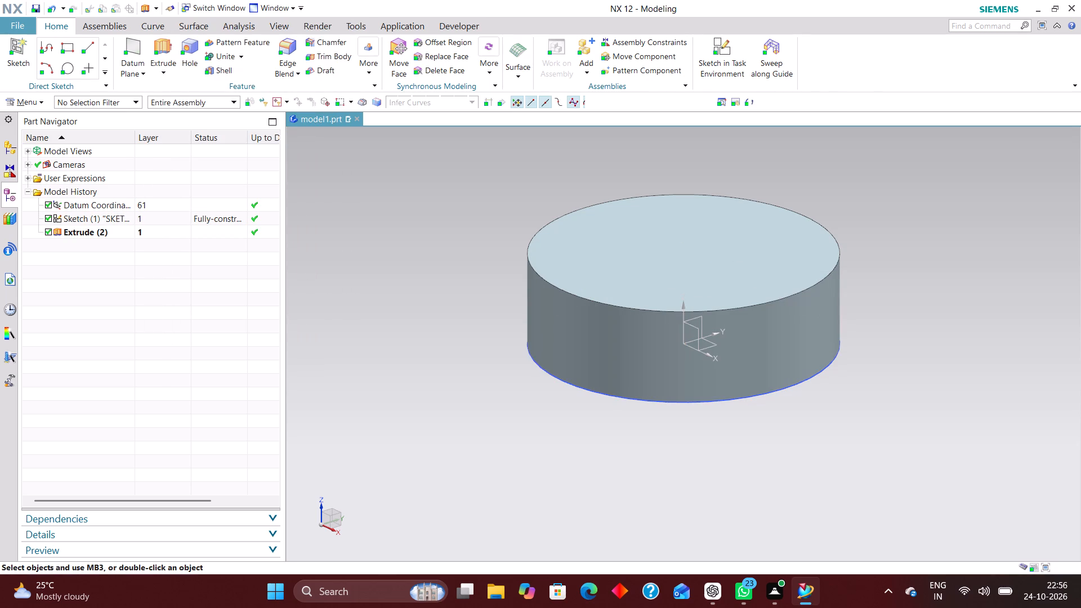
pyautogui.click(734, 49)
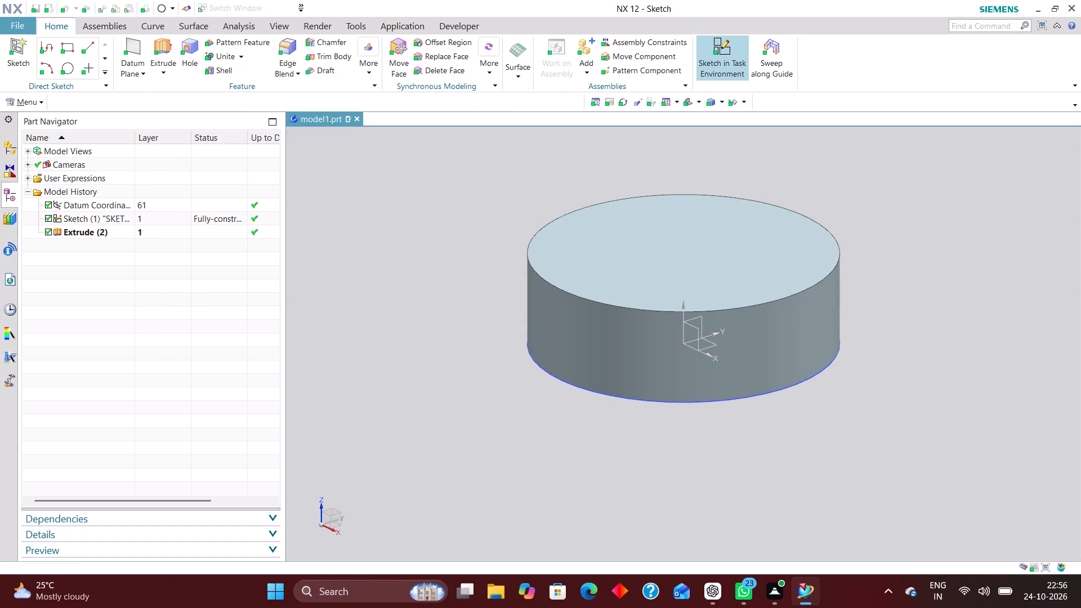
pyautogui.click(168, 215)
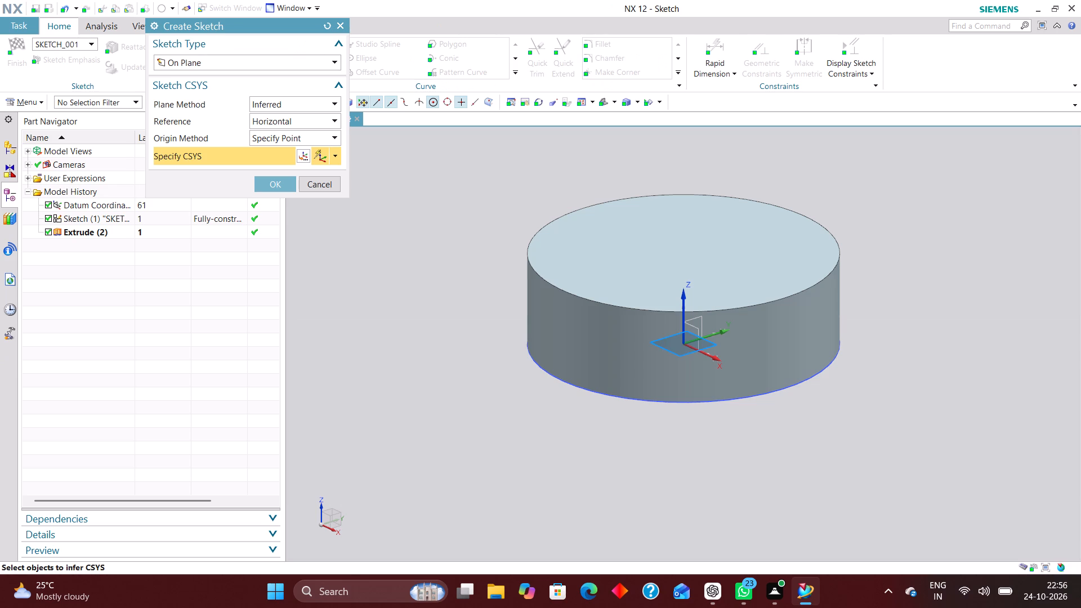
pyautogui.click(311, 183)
# Reopen the base circle's sketch and draw two horizontal lines extending toward +X, one above and one below the circle.
pyautogui.click(173, 218)
pyautogui.rightClick(173, 217)
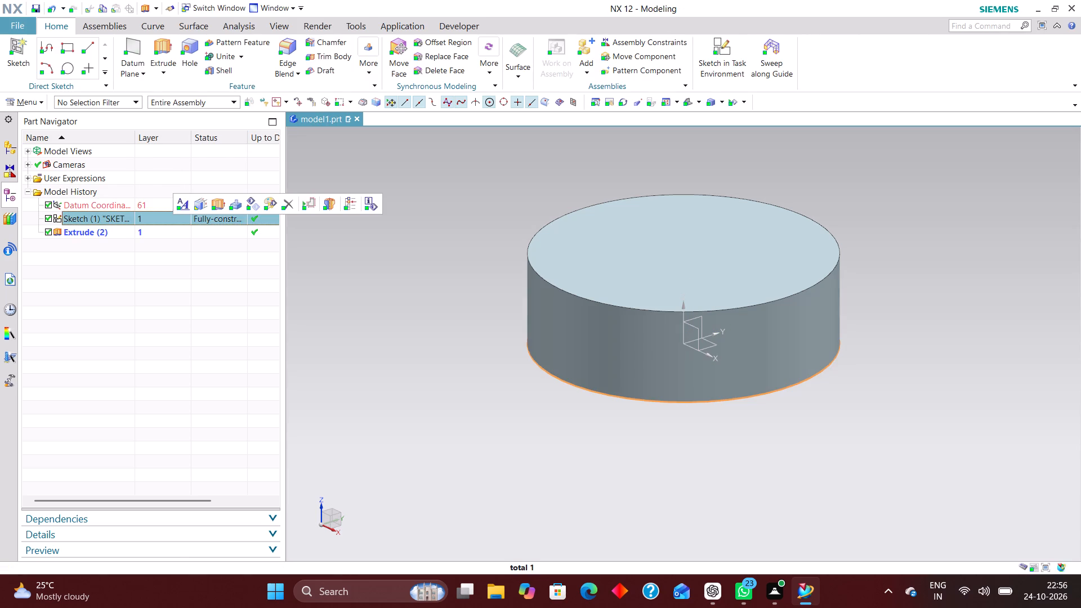
pyautogui.click(229, 282)
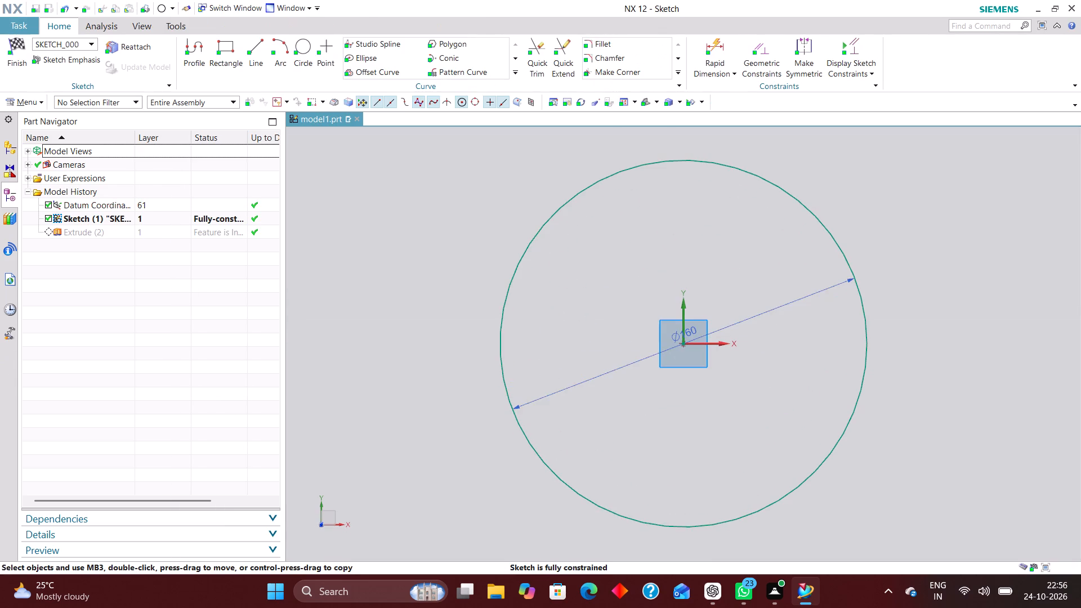
pyautogui.click(265, 55)
pyautogui.scroll(-4, 423, 309)
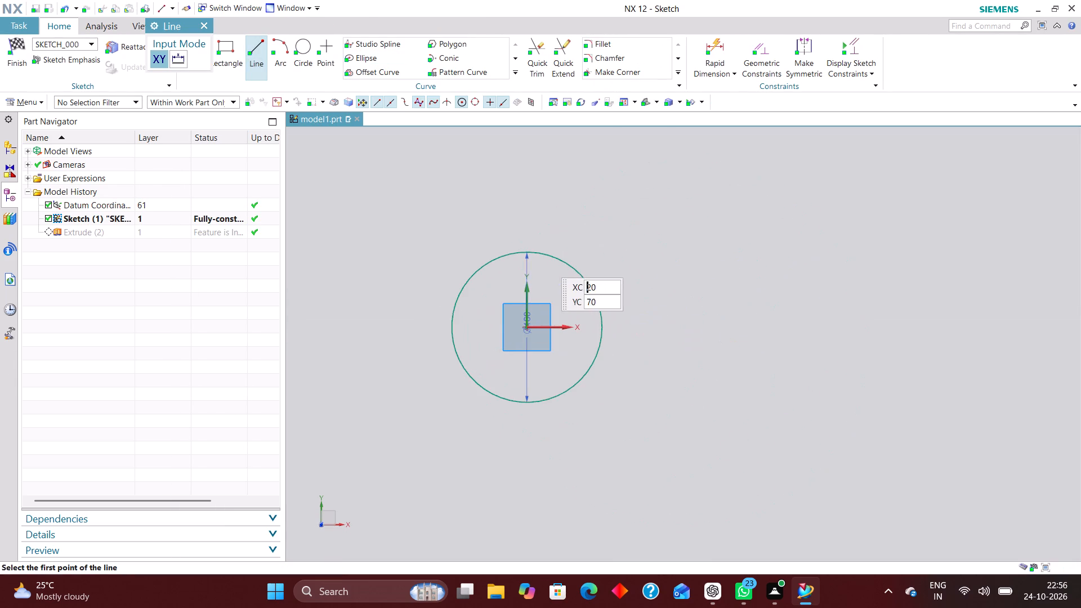
pyautogui.click(496, 230)
pyautogui.click(723, 234)
pyautogui.click(534, 428)
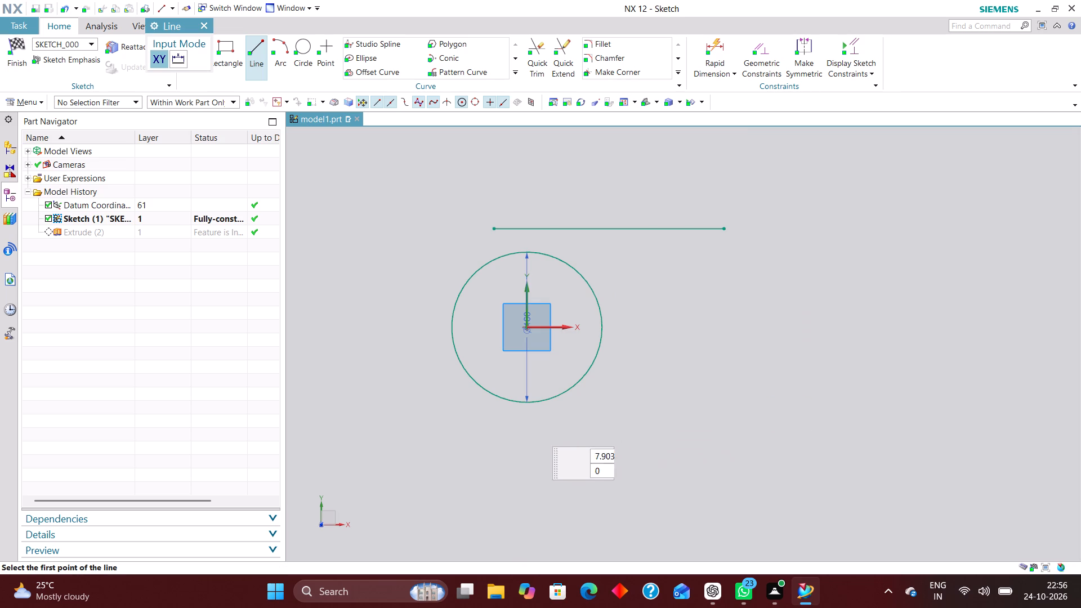
pyautogui.click(725, 431)
# Constrain both horizontal lines tangent to the 160 mm circle, at its upper and lower sides.
pyautogui.click(761, 44)
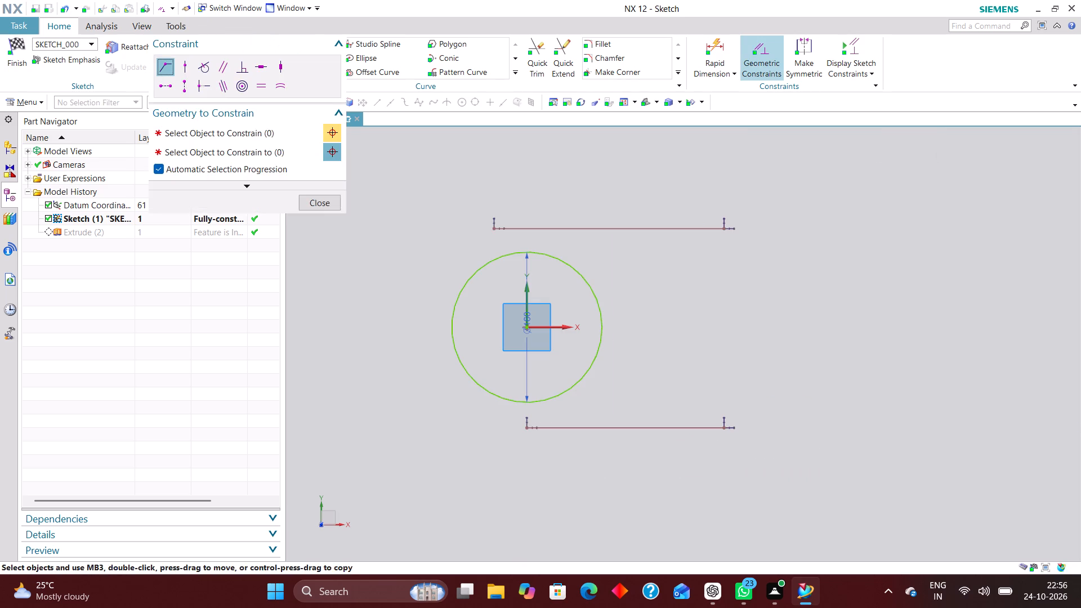
pyautogui.click(206, 70)
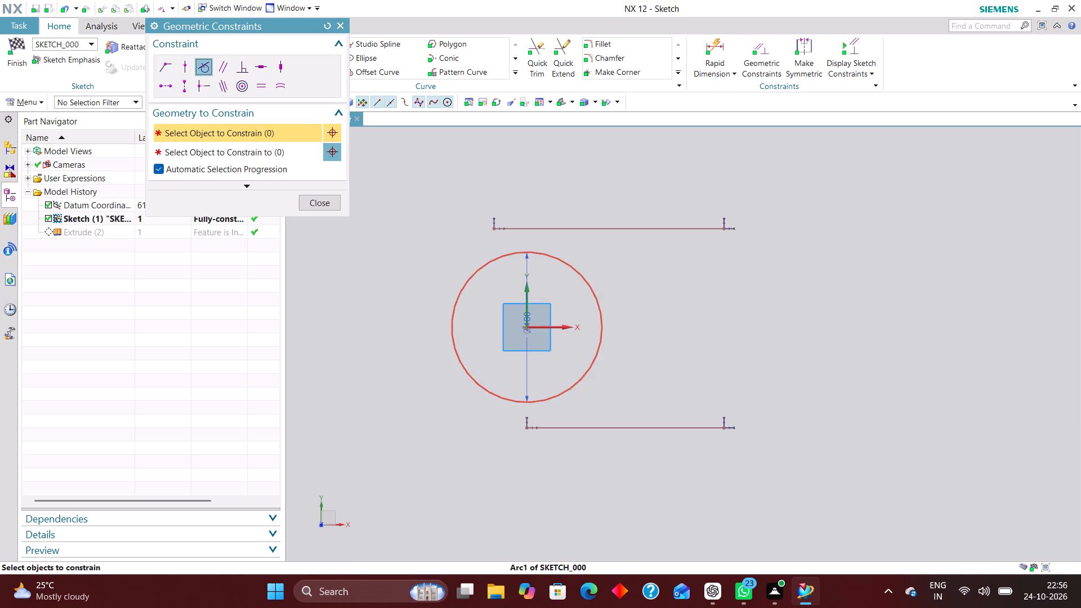
pyautogui.click(548, 254)
pyautogui.click(557, 227)
pyautogui.click(570, 387)
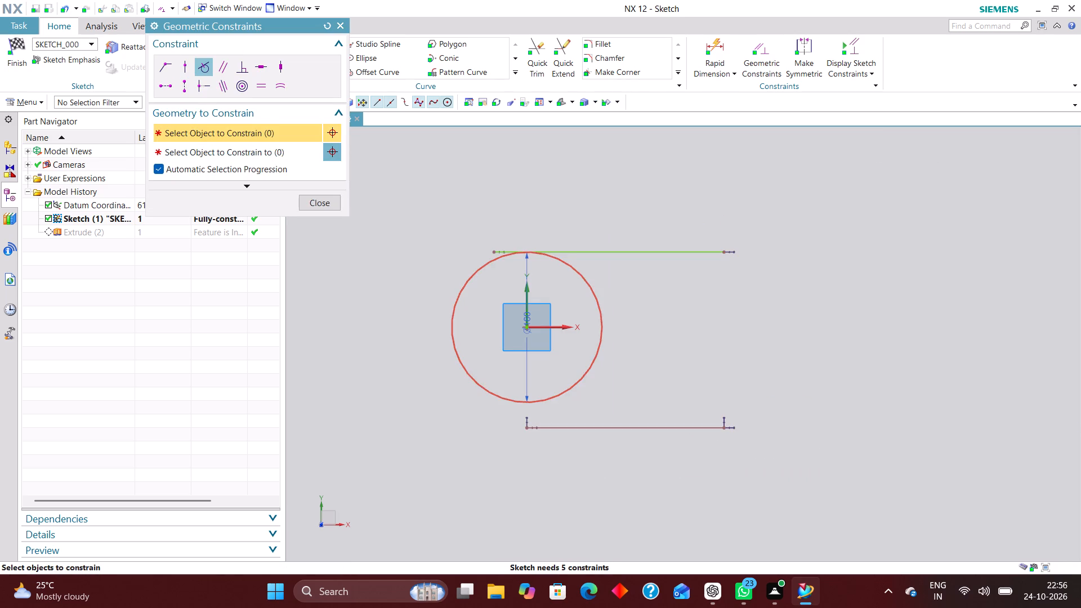
pyautogui.click(581, 428)
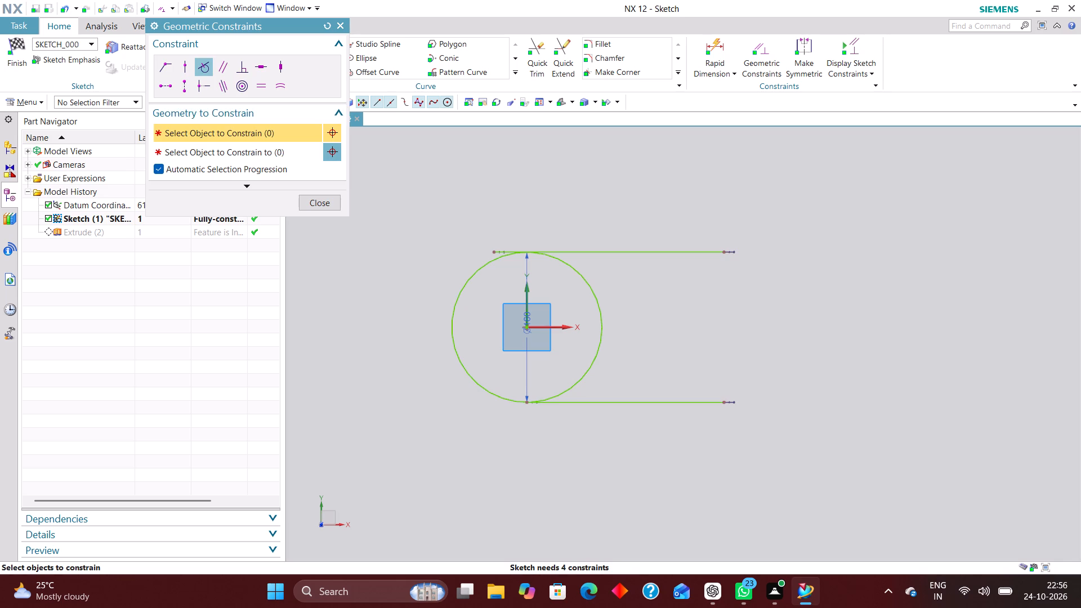
# Constrain the circle-side endpoints of both horizontal lines onto the circle with Point on Curve.
pyautogui.moveTo(193, 103); pyautogui.dragTo(194, 91)
pyautogui.click(179, 62)
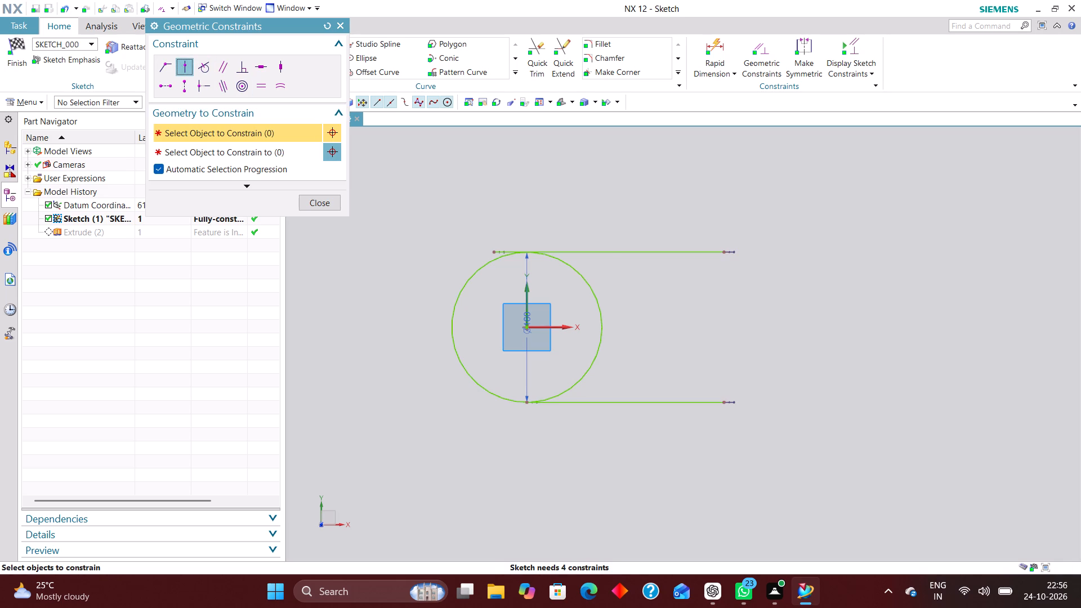
pyautogui.click(494, 249)
pyautogui.click(493, 257)
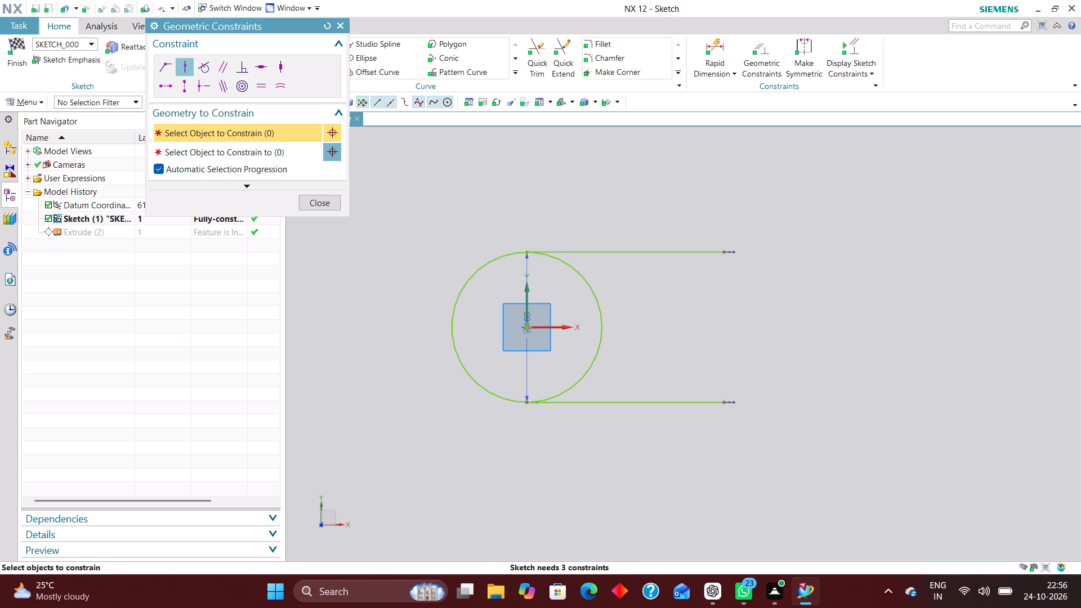
pyautogui.click(528, 408)
pyautogui.click(508, 397)
# Dimension the lower line's far endpoint horizontally from the Y axis and set the distance to 100 mm.
pyautogui.click(725, 52)
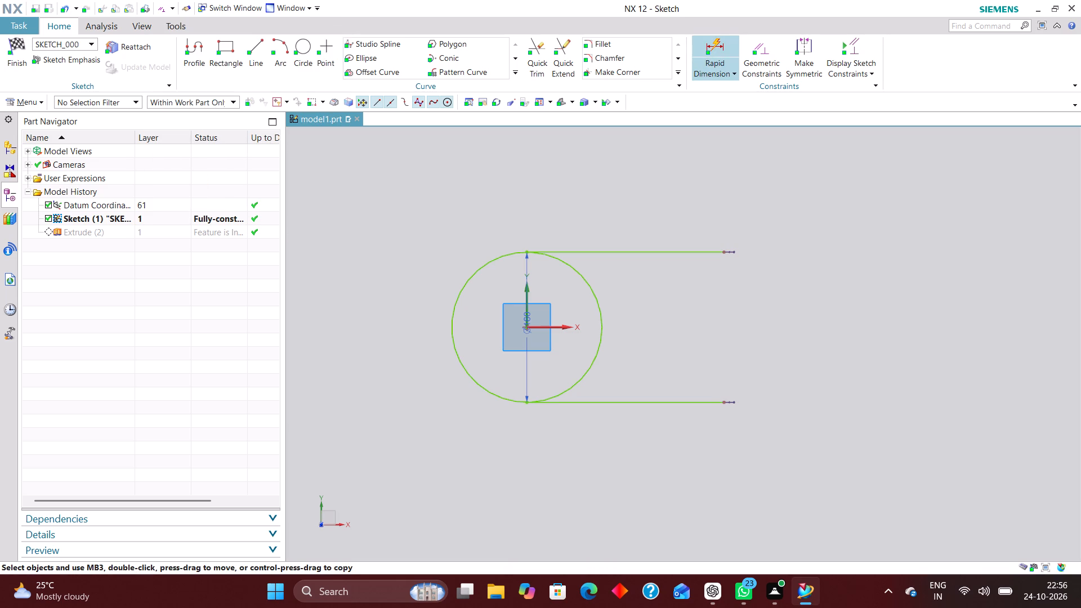
pyautogui.click(527, 309)
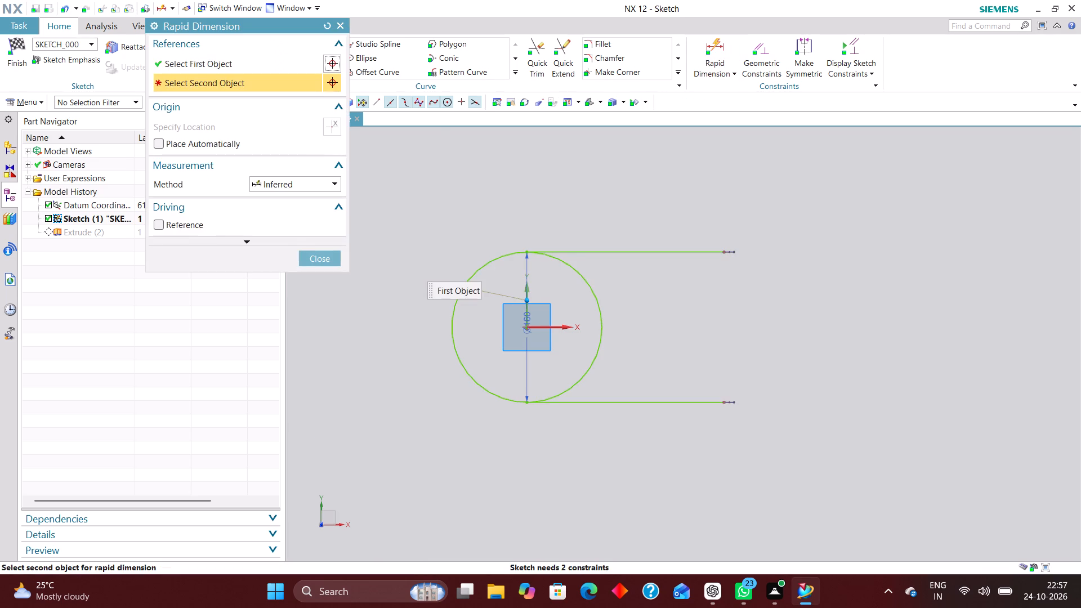
pyautogui.click(725, 403)
pyautogui.click(631, 494)
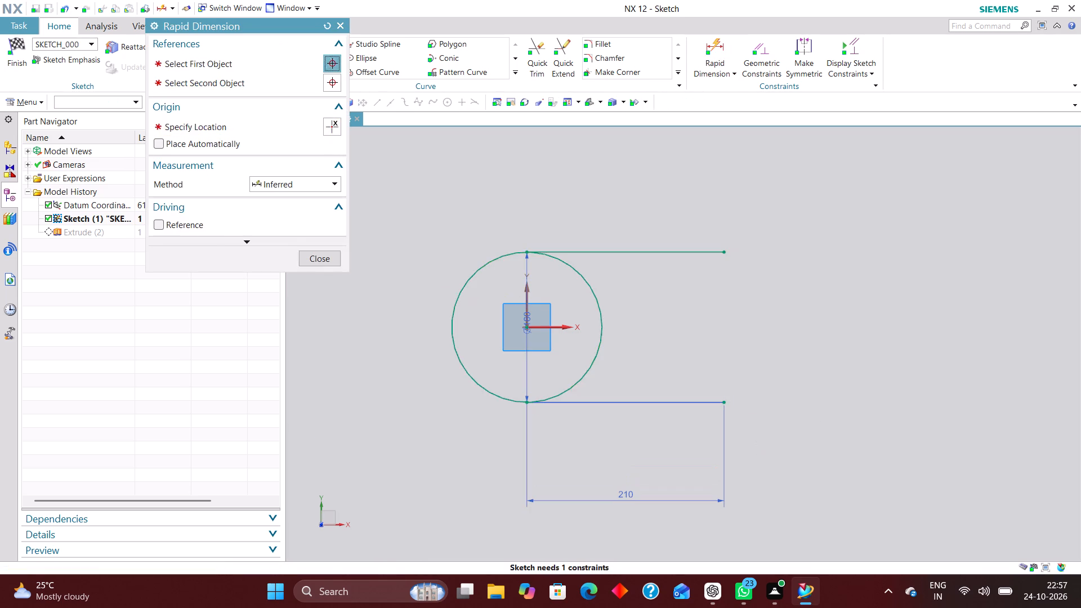
pyautogui.write('100')
pyautogui.press('Return')
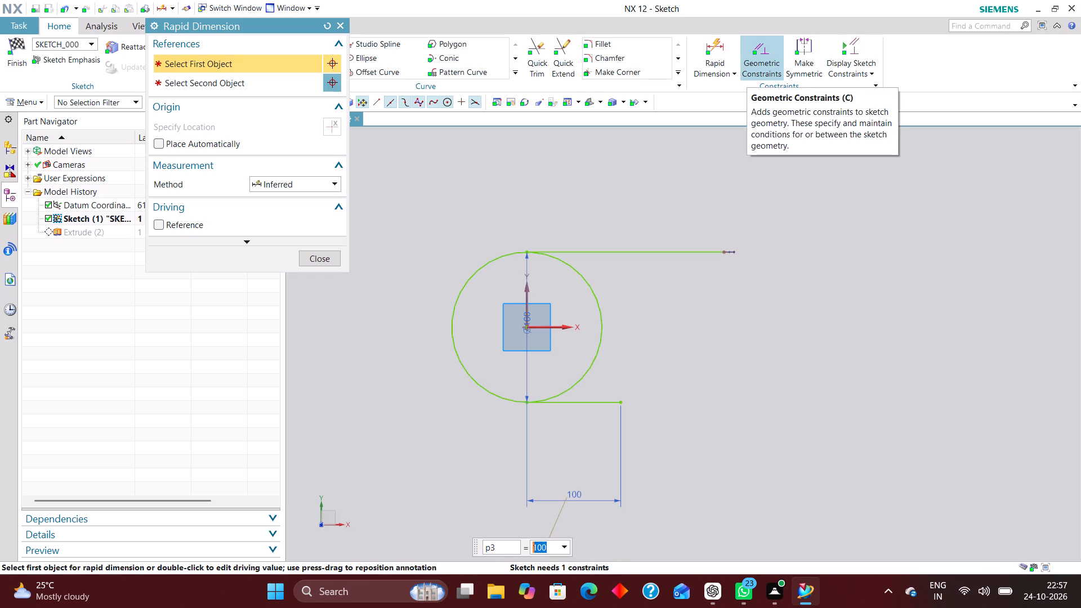
# Constrain the upper horizontal line to equal length with the lower one.
pyautogui.click(774, 46)
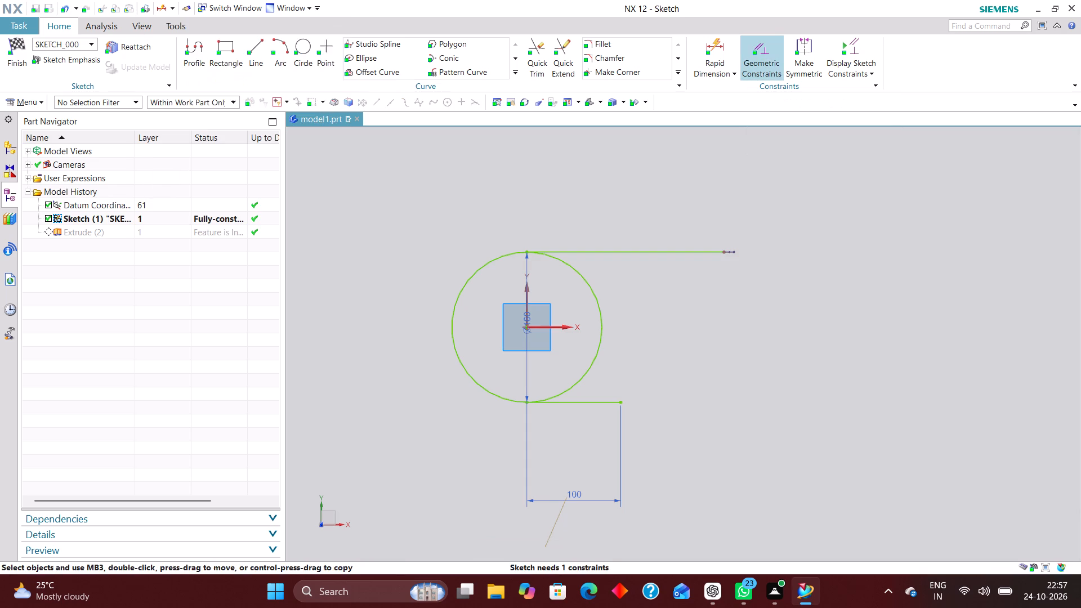
pyautogui.click(266, 88)
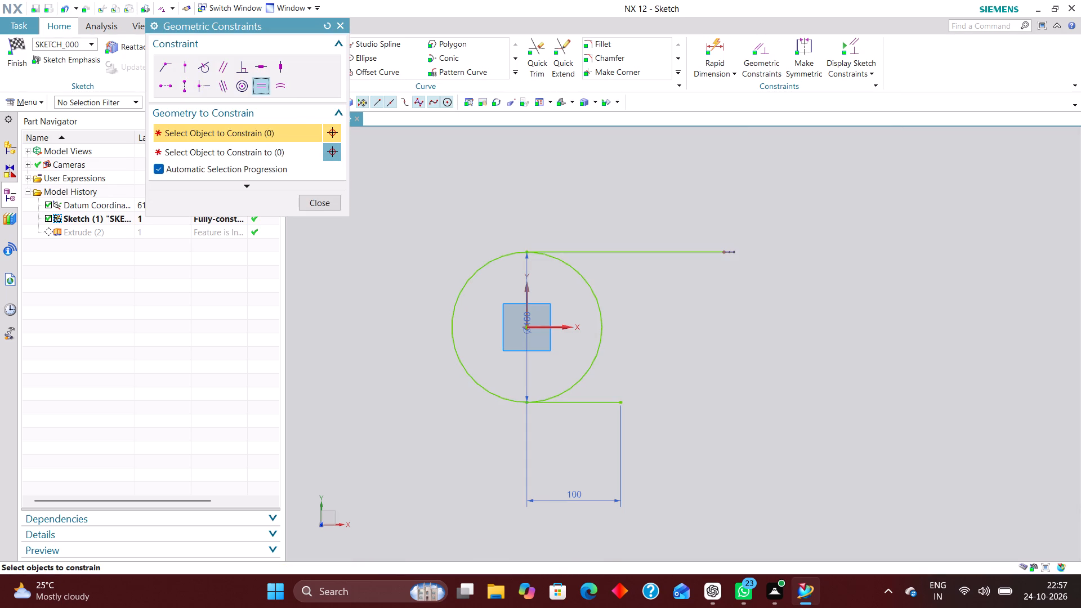
pyautogui.click(587, 403)
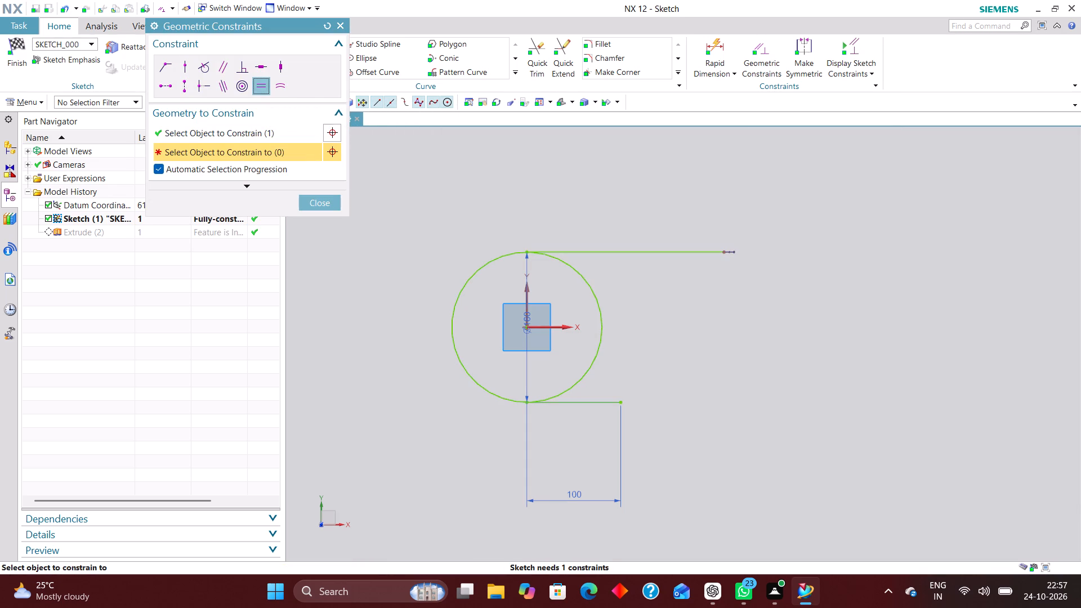
pyautogui.click(648, 250)
pyautogui.click(324, 207)
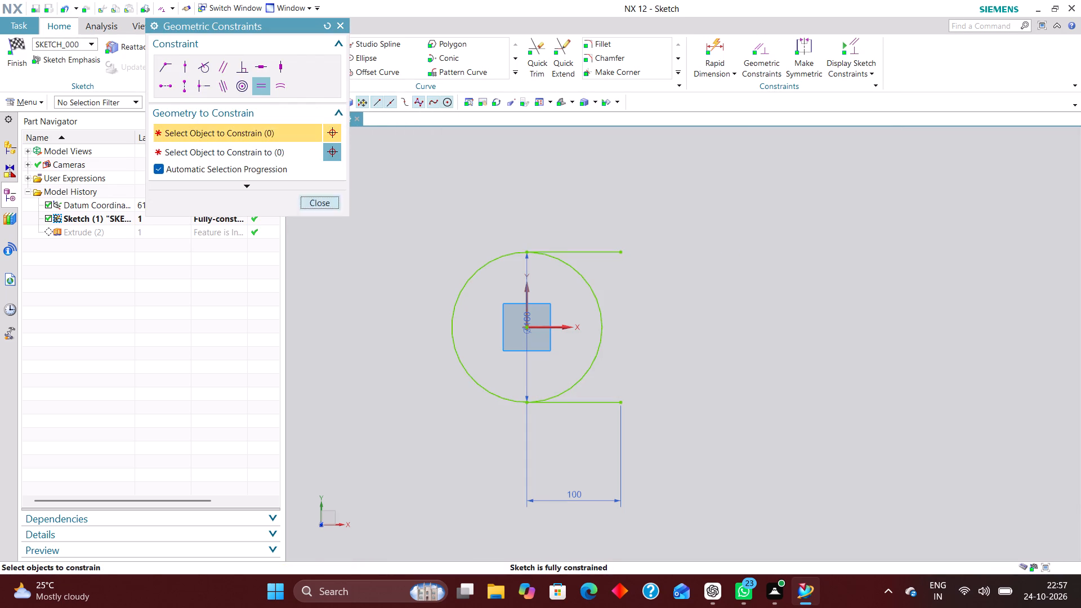
# Draw a vertical line from the upper line's far end, running slightly past the lower line's end.
pyautogui.click(257, 41)
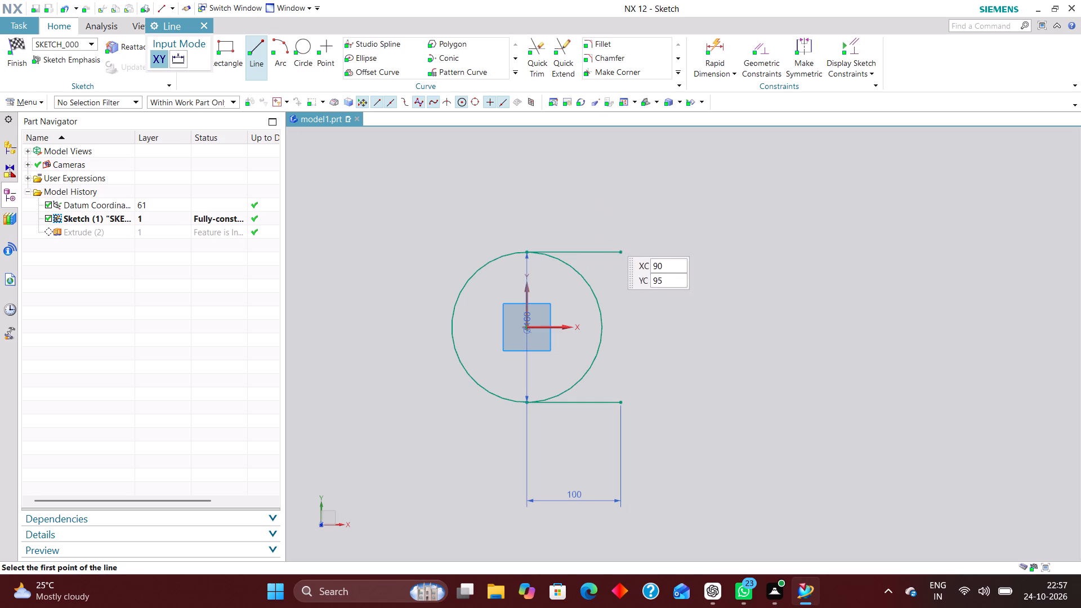
pyautogui.click(618, 251)
pyautogui.click(617, 421)
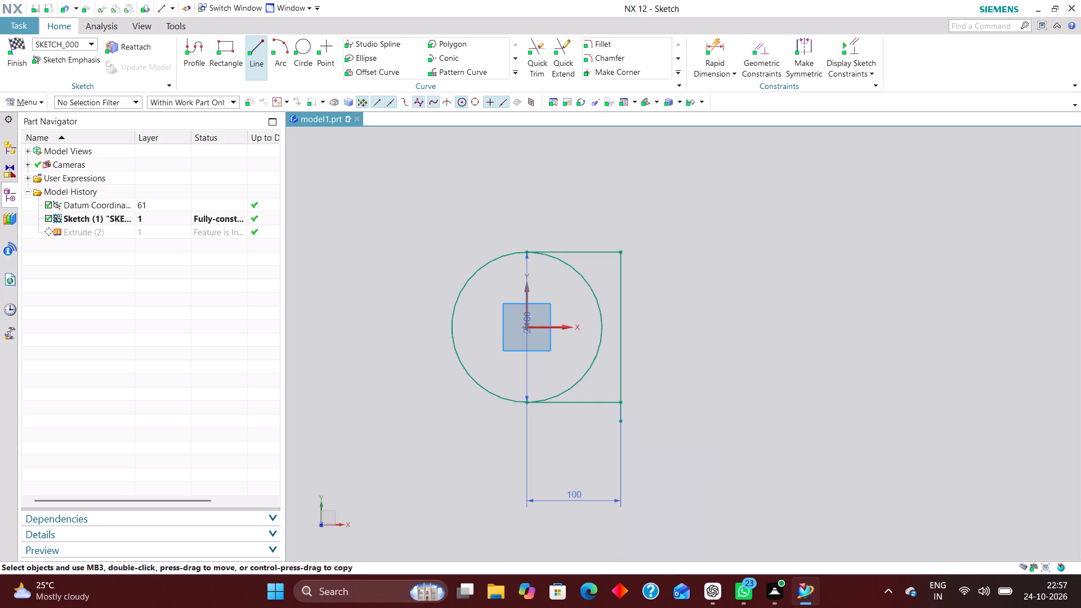
# Trim the vertical line's overhang and the circle's +X half to leave a closed D-shaped profile, and finish the sketch.
pyautogui.click(543, 54)
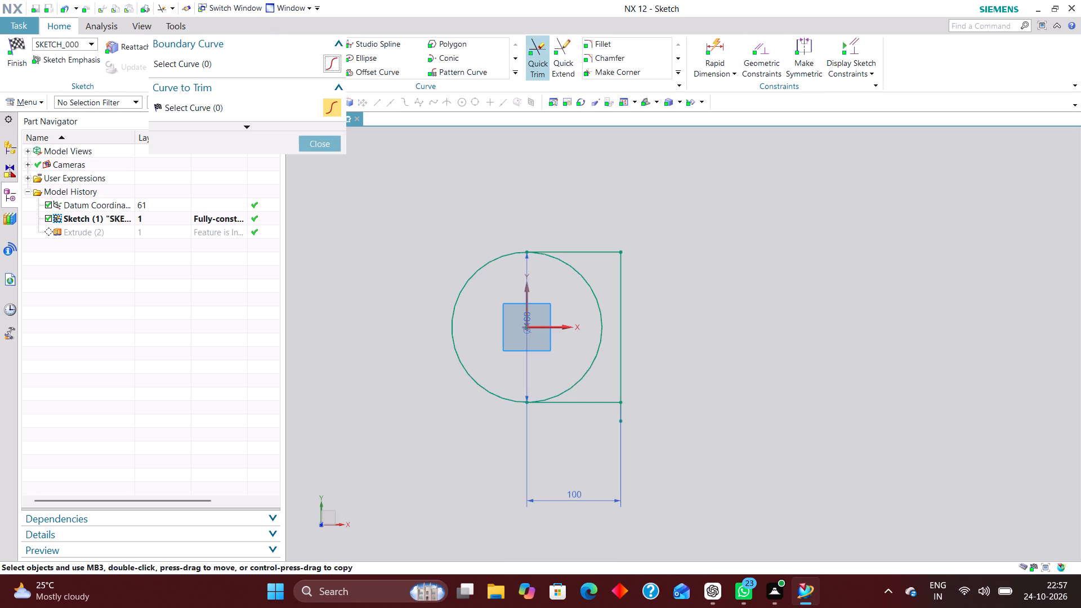
pyautogui.click(622, 419)
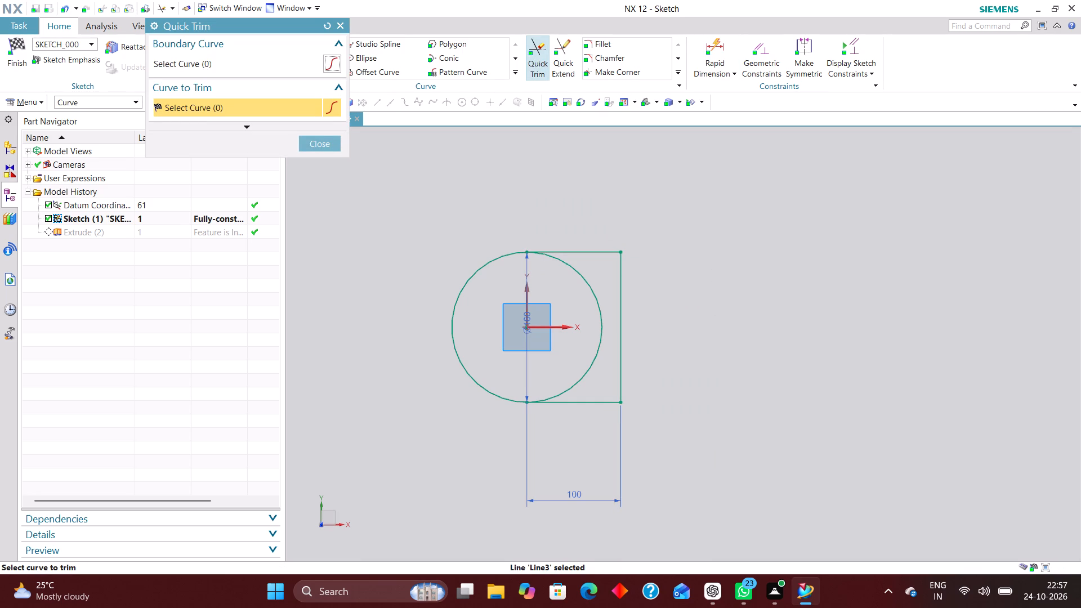
pyautogui.click(600, 303)
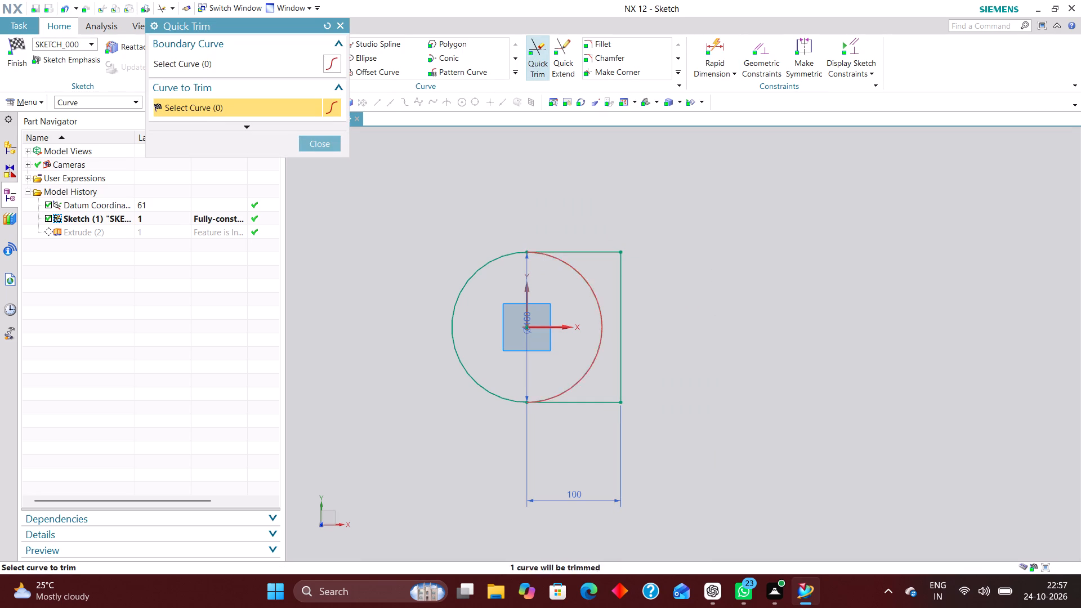
pyautogui.click(332, 151)
pyautogui.click(15, 46)
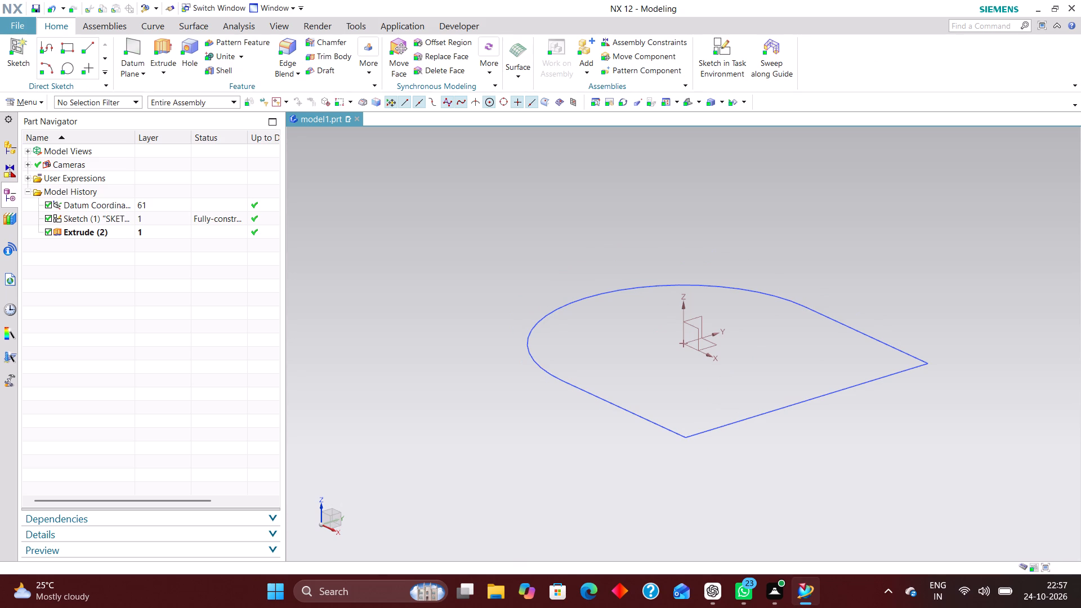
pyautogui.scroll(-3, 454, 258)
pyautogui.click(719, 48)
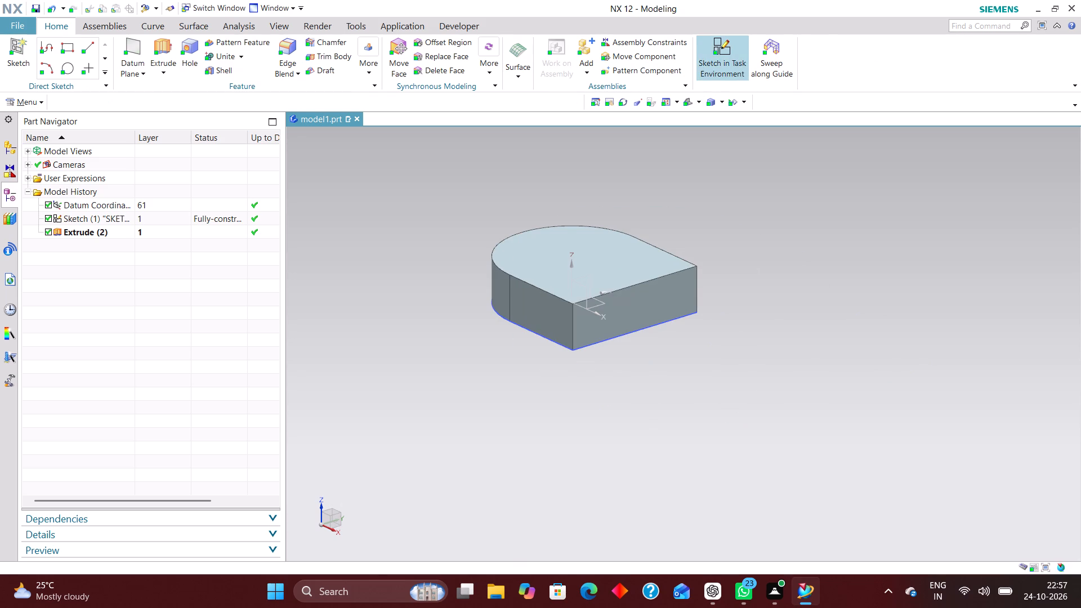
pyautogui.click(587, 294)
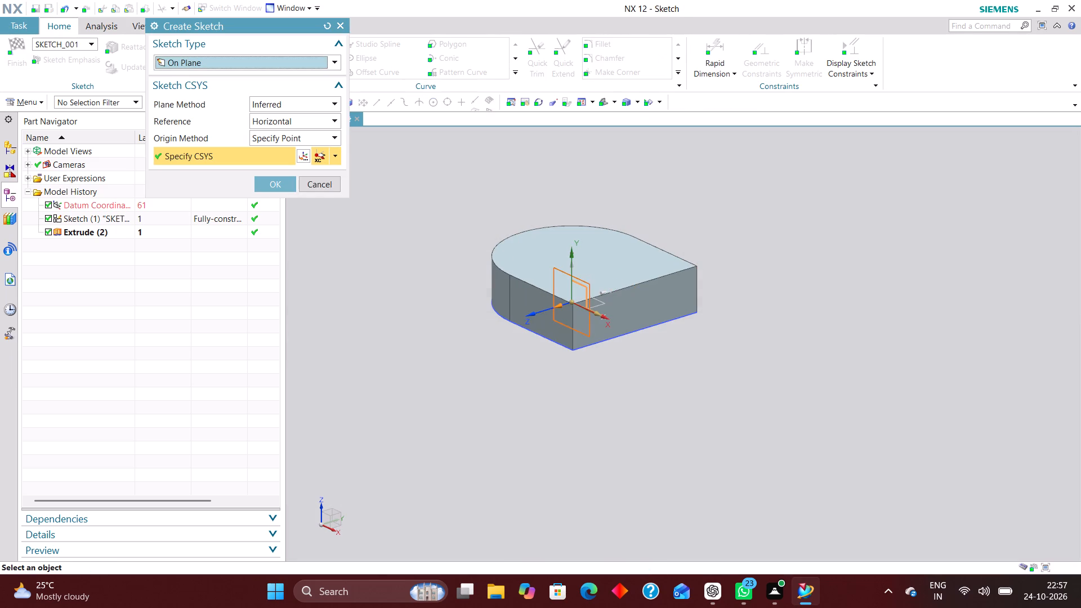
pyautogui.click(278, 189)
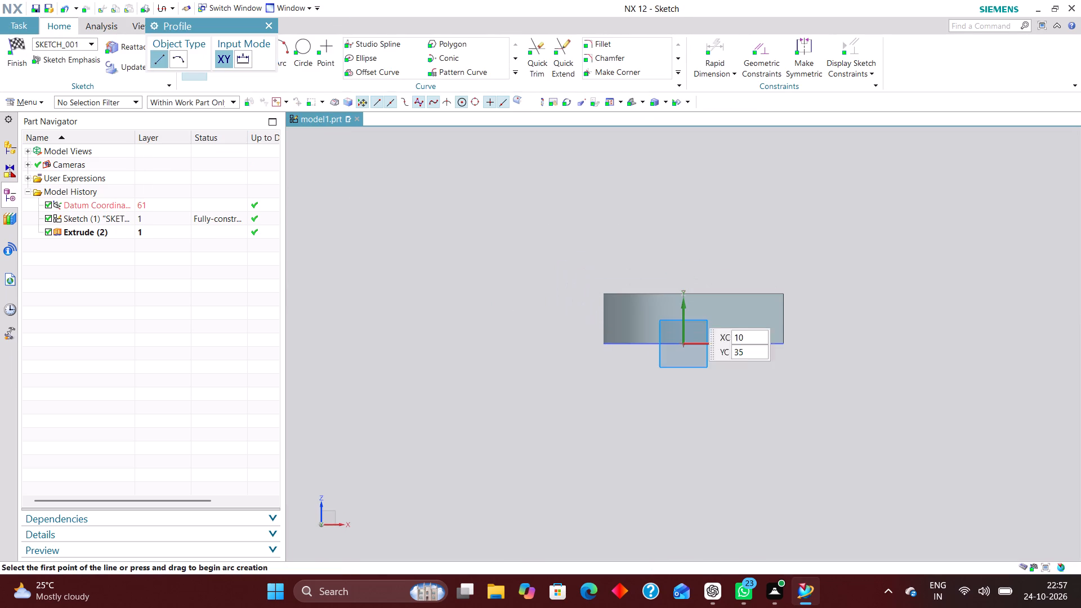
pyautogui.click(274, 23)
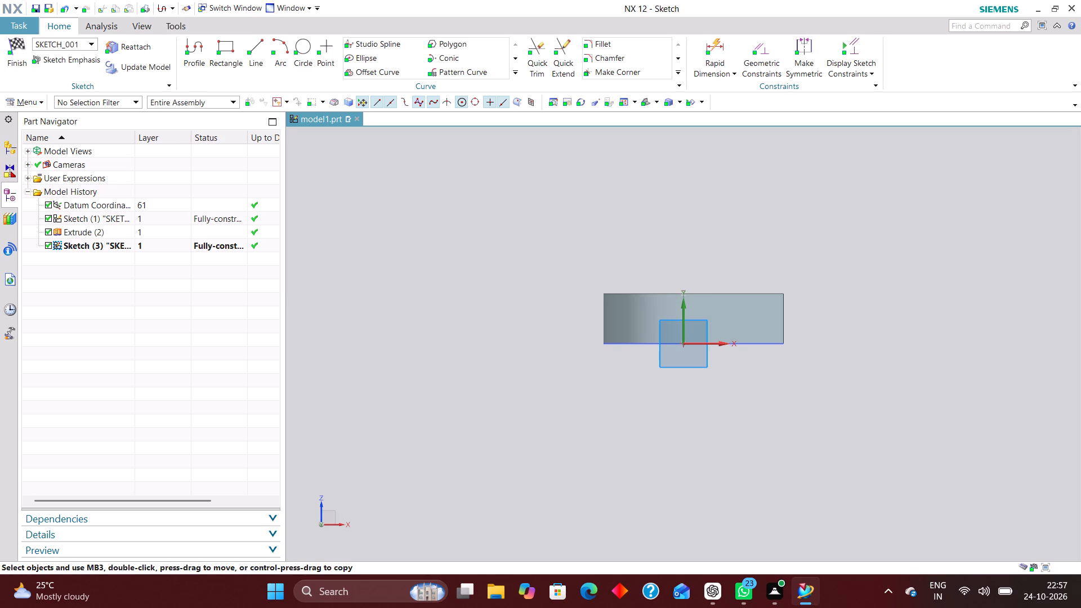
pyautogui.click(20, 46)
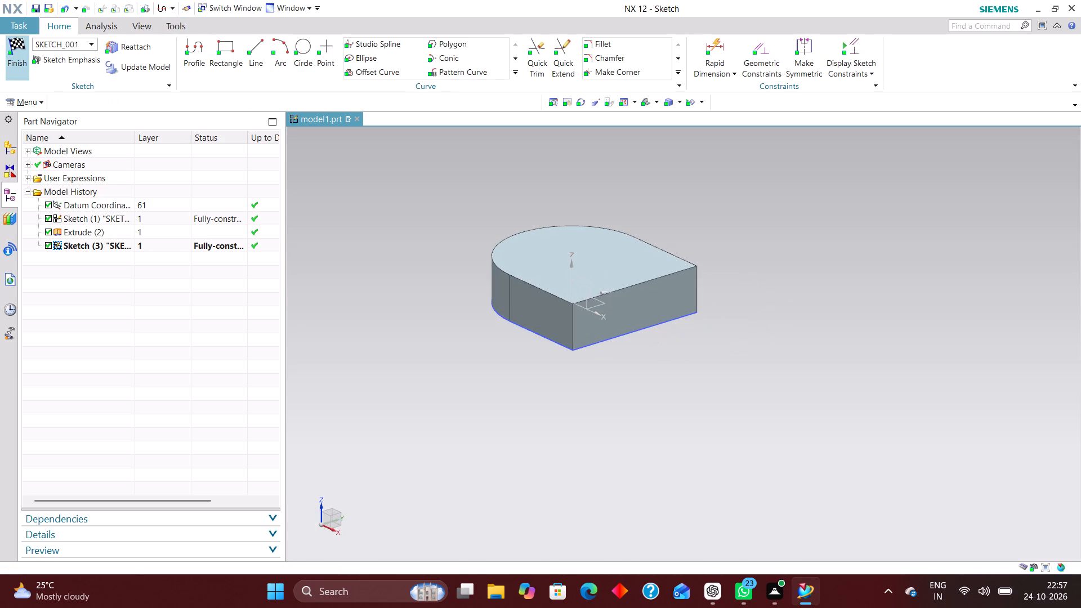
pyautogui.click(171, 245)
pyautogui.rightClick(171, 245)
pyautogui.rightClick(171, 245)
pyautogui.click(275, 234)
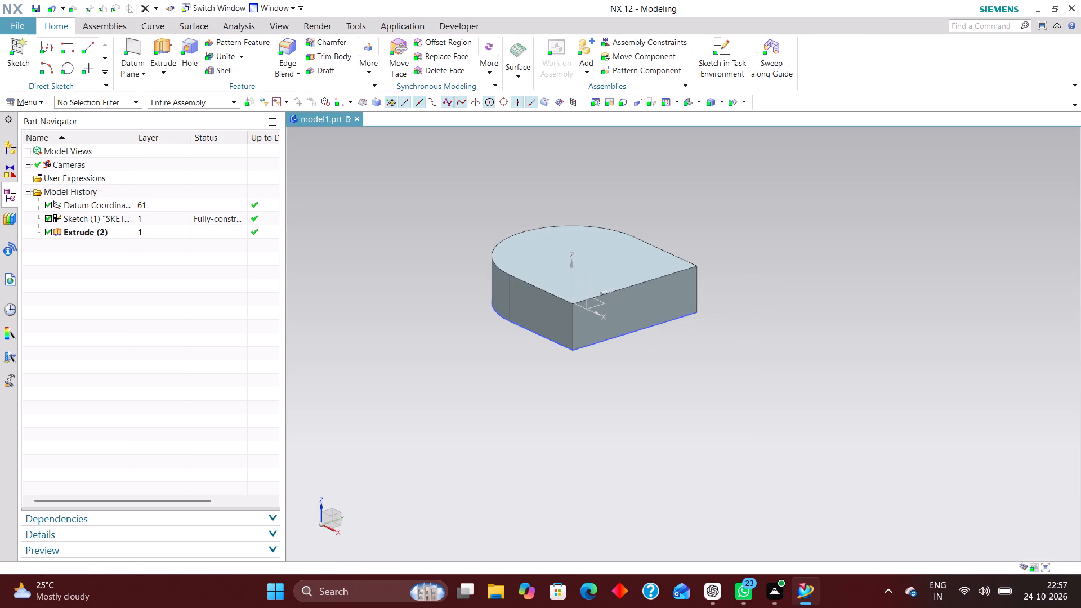
# Create a new sketch on the XY plane of the datum coordinate system.
pyautogui.click(725, 47)
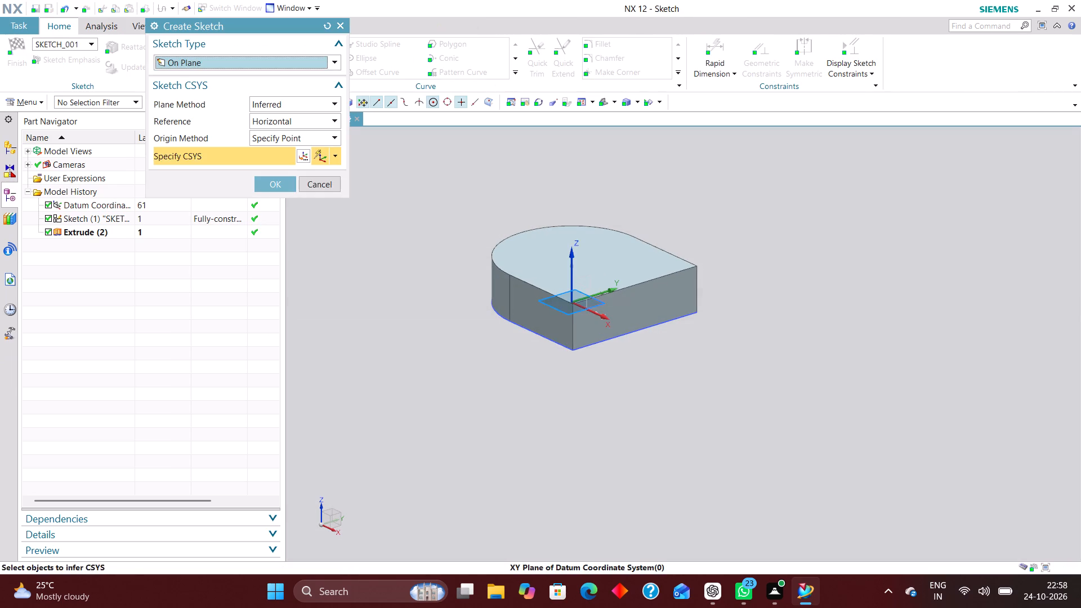
pyautogui.click(600, 302)
pyautogui.click(275, 189)
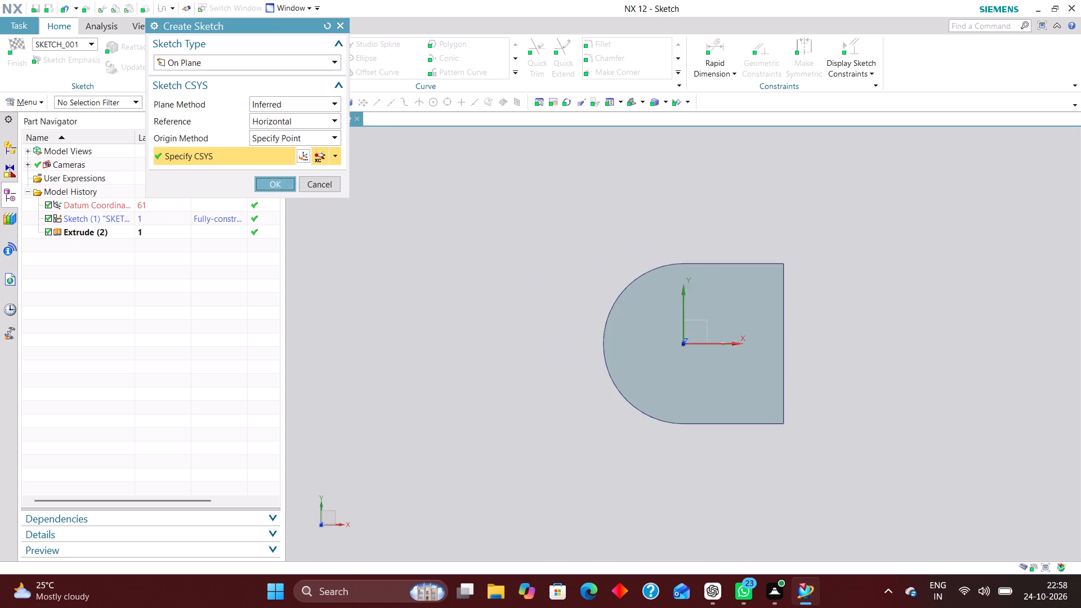
# Sketch a rectangle about 160 mm high beyond the body's flat +X end, leaving a small gap and matching its height.
pyautogui.scroll(-4, 457, 325)
pyautogui.scroll(3, 703, 342)
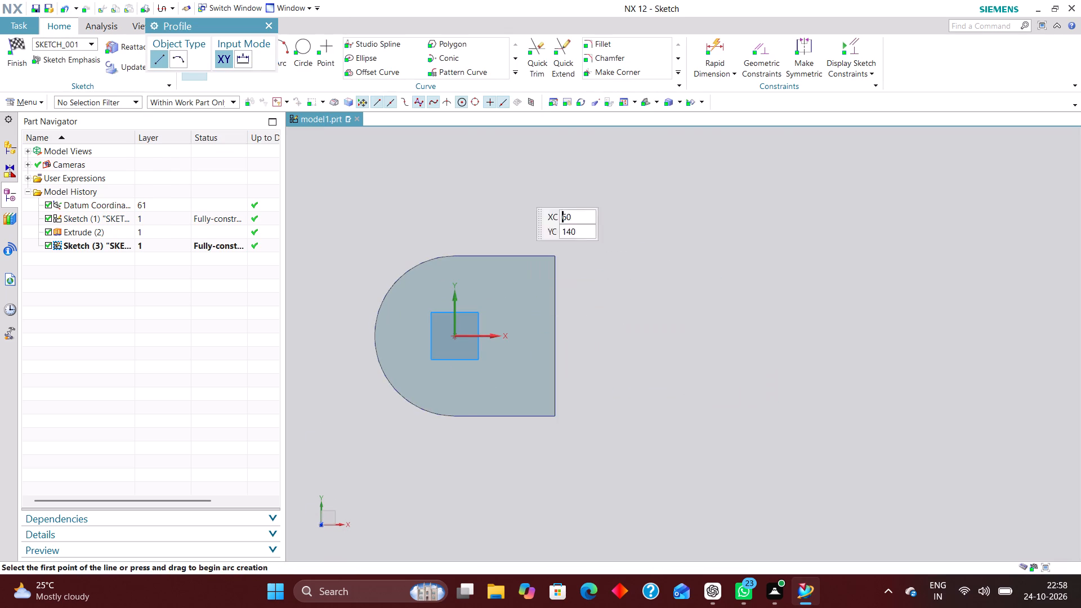
pyautogui.moveTo(241, 25); pyautogui.dragTo(239, 141)
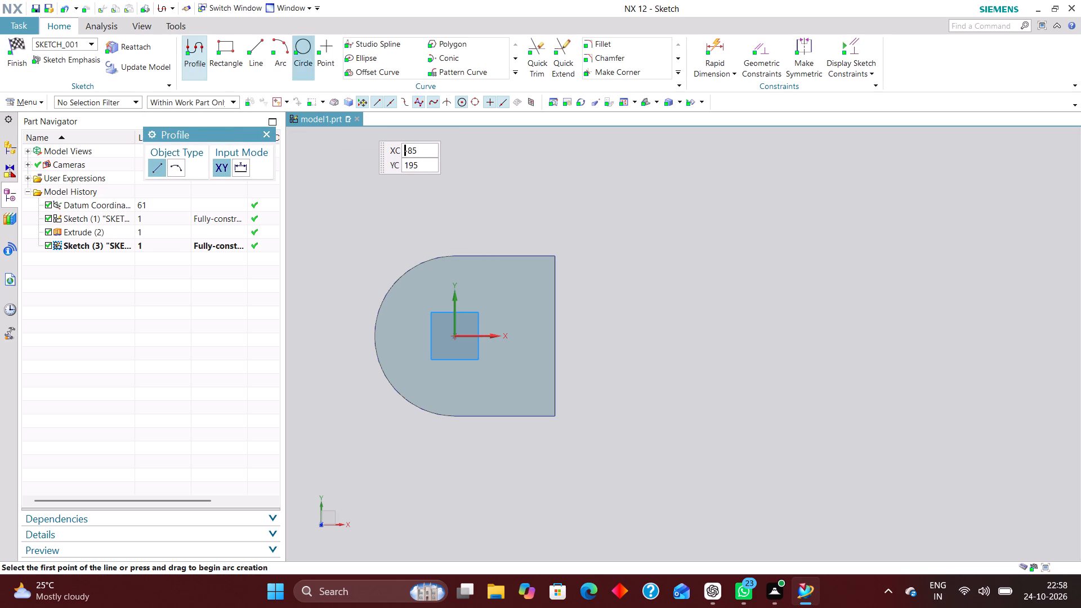
pyautogui.click(251, 47)
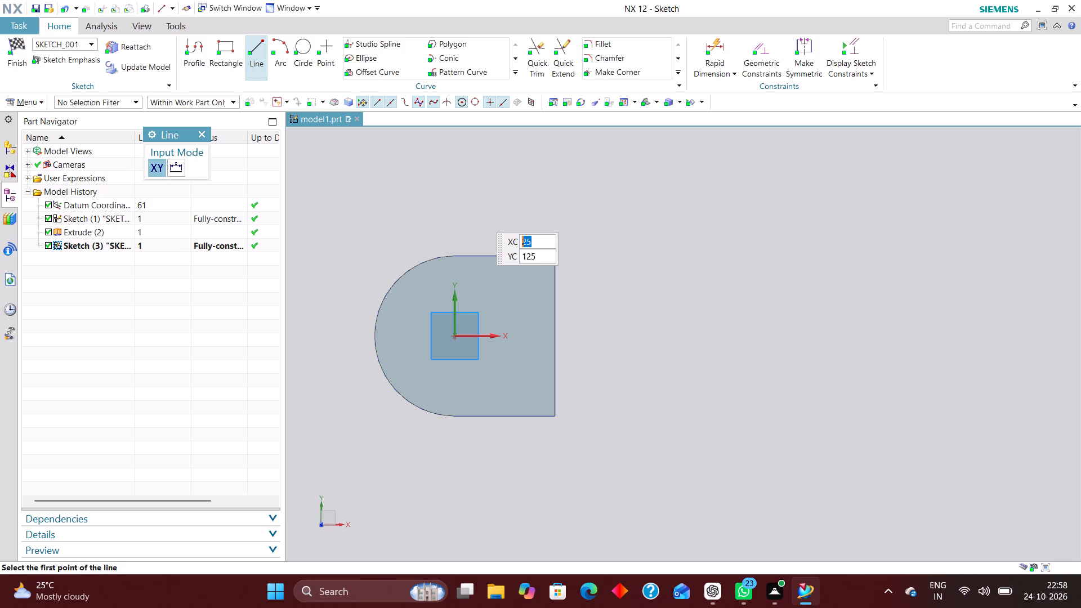
pyautogui.click(218, 50)
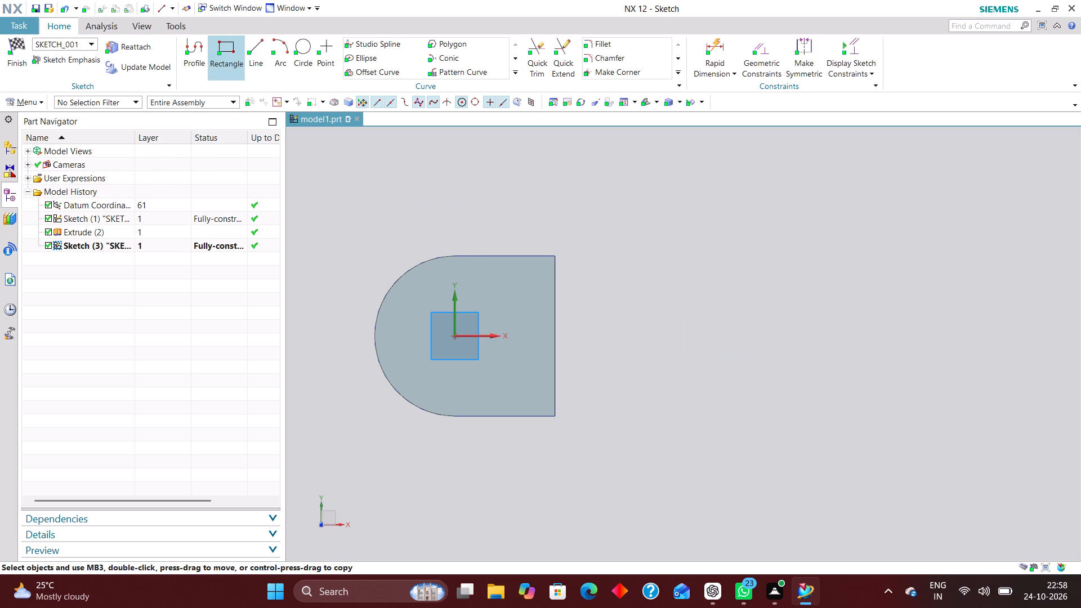
pyautogui.click(566, 254)
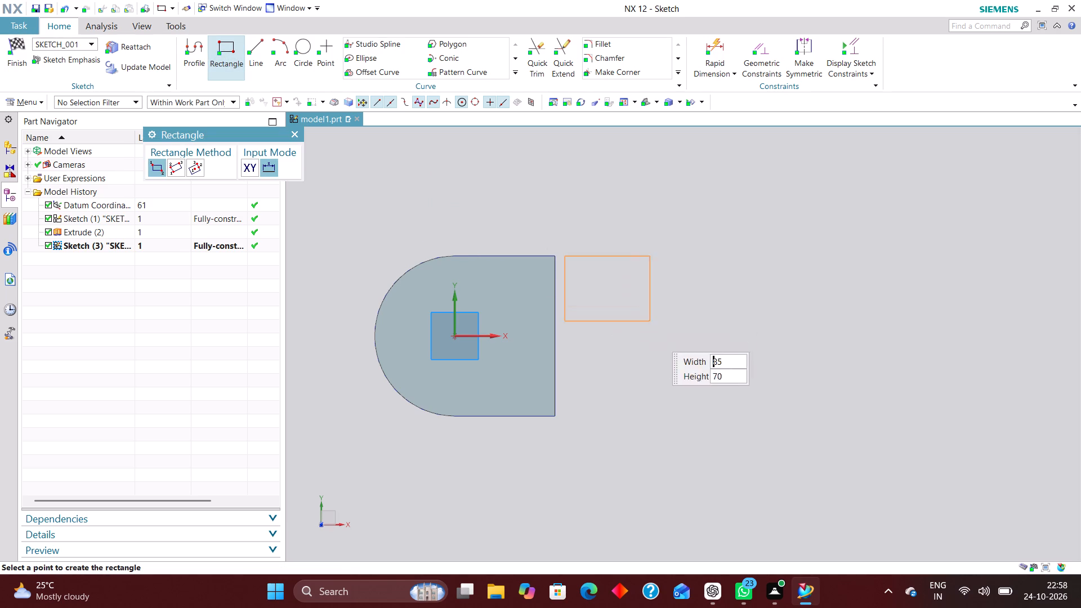
pyautogui.click(685, 416)
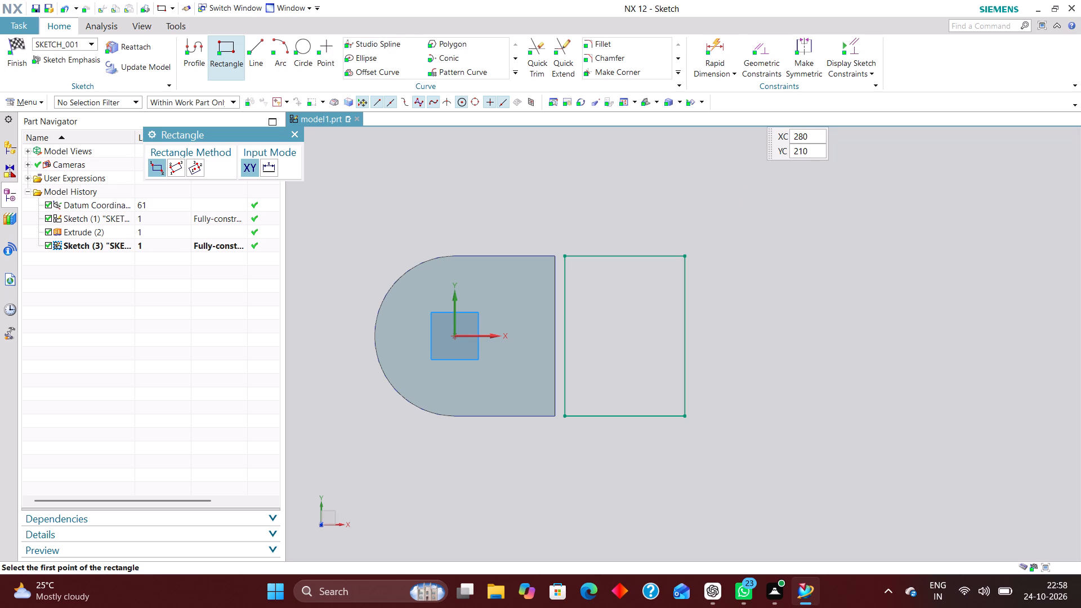
# Dimension the rectangle's far +X side at 100 mm from the body's flat end.
pyautogui.click(725, 43)
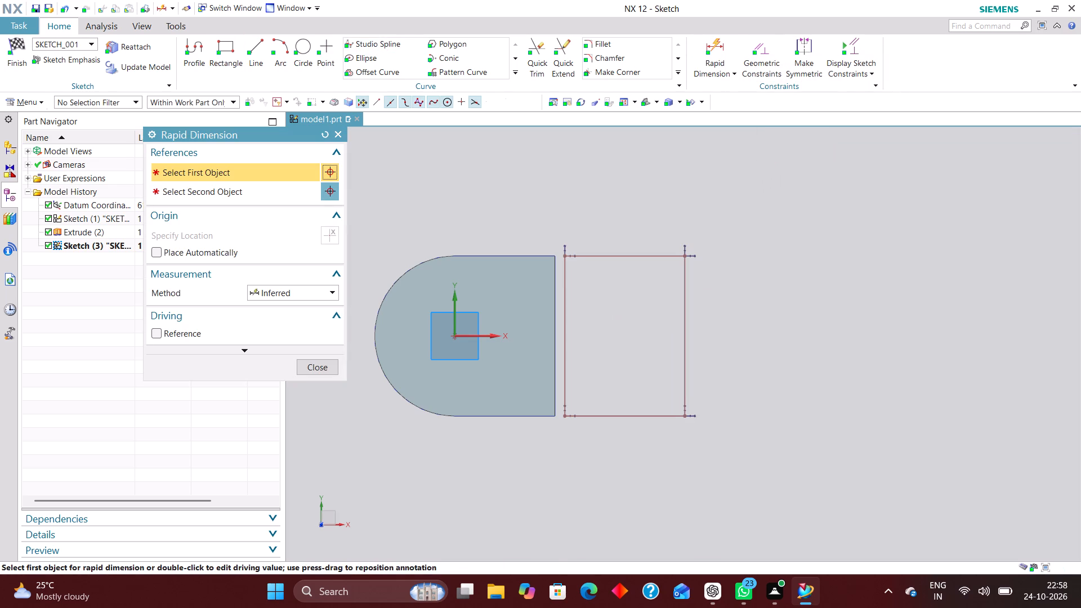
pyautogui.click(689, 304)
pyautogui.click(556, 253)
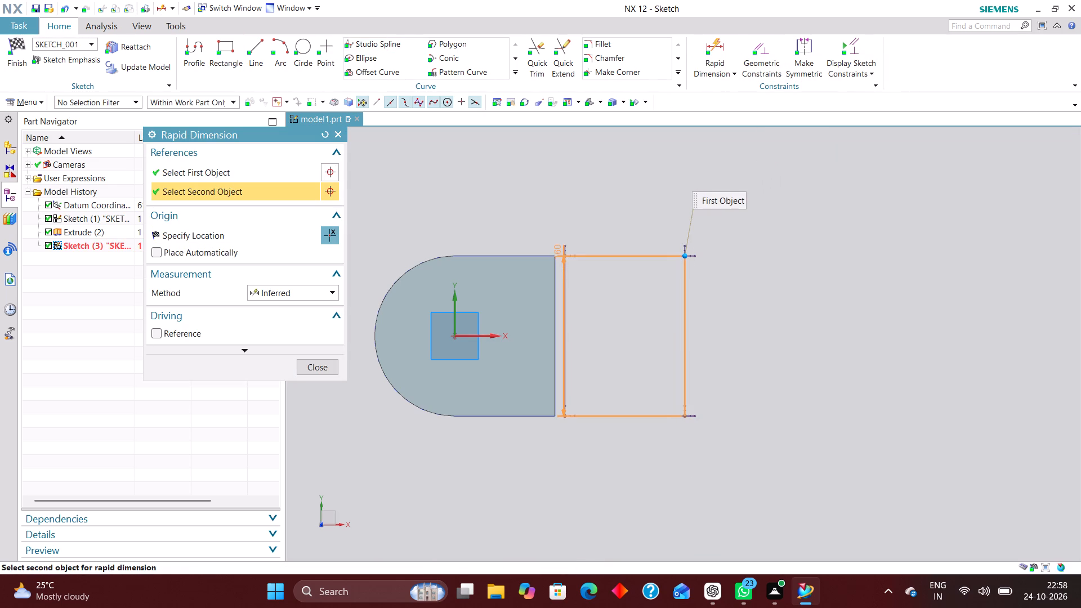
pyautogui.click(611, 172)
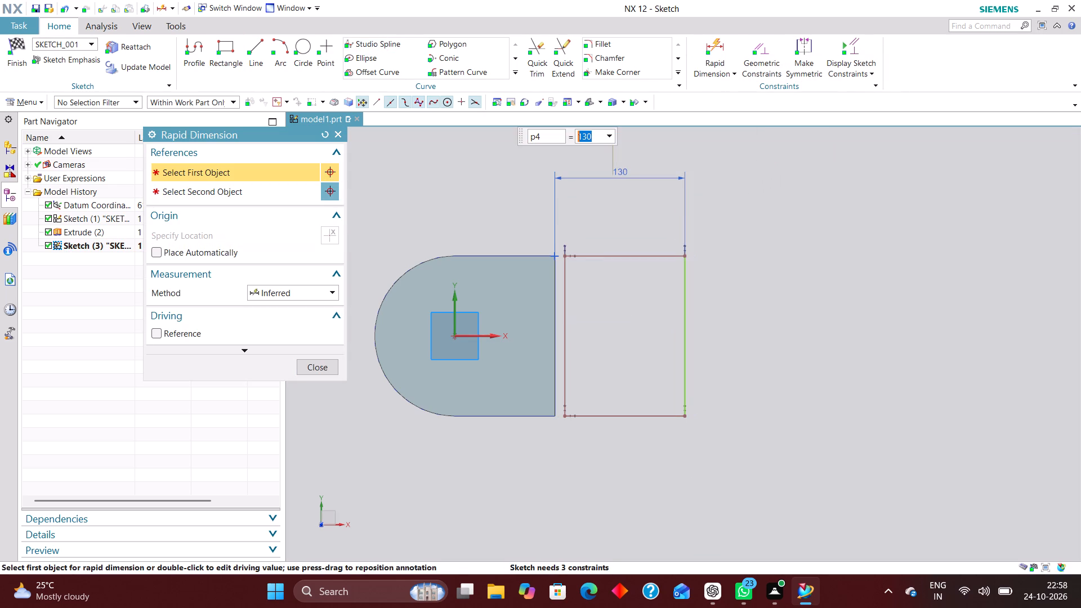
pyautogui.write('100')
pyautogui.press('Return')
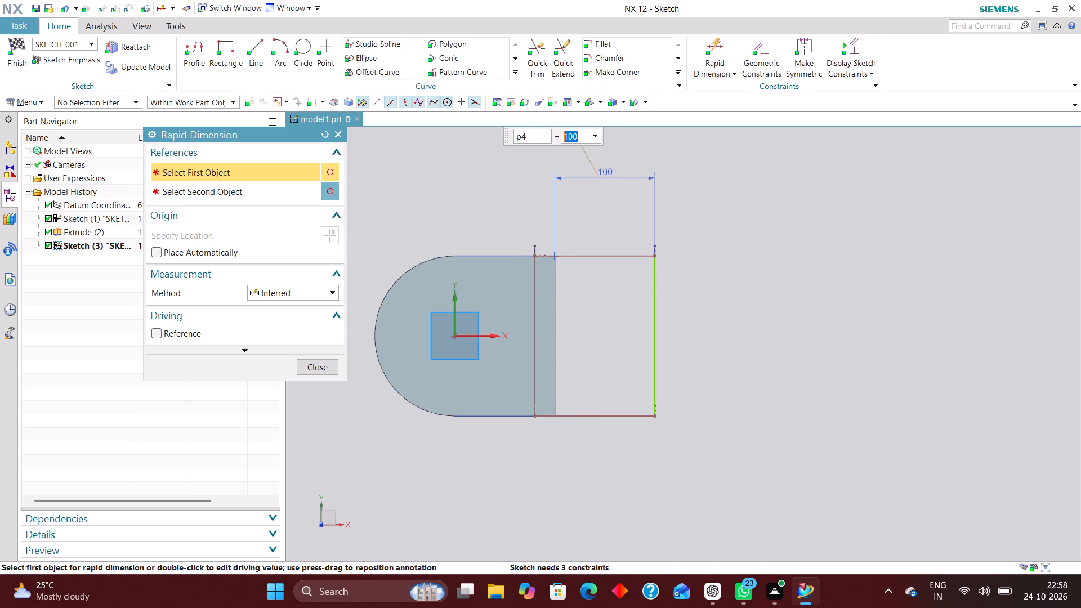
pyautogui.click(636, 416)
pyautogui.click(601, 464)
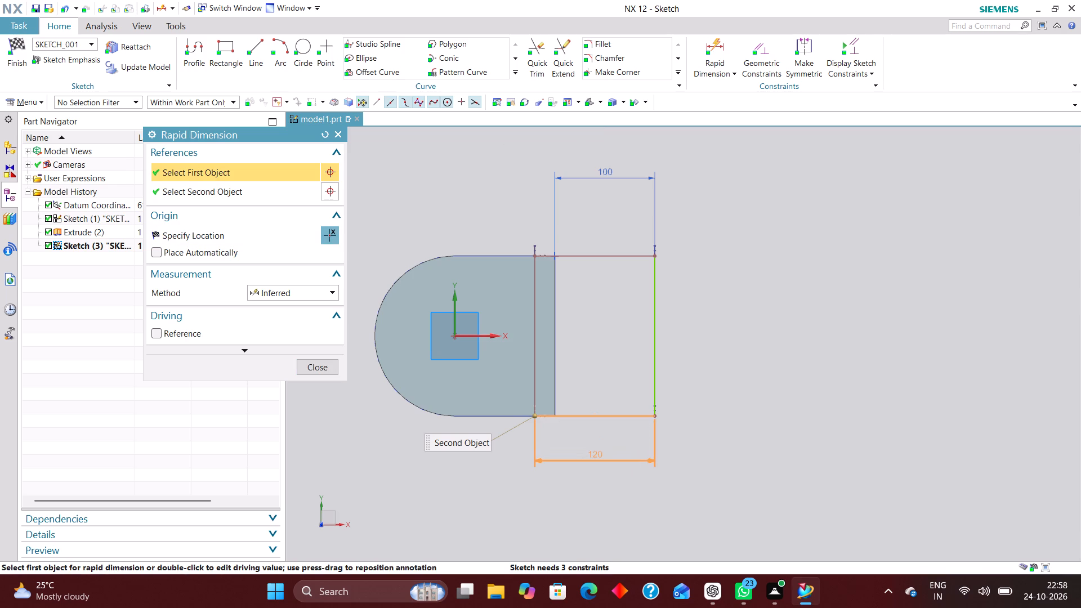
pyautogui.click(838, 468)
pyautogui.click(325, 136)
# Dimension the rectangle's width along X and set it to 100 mm.
pyautogui.click(623, 419)
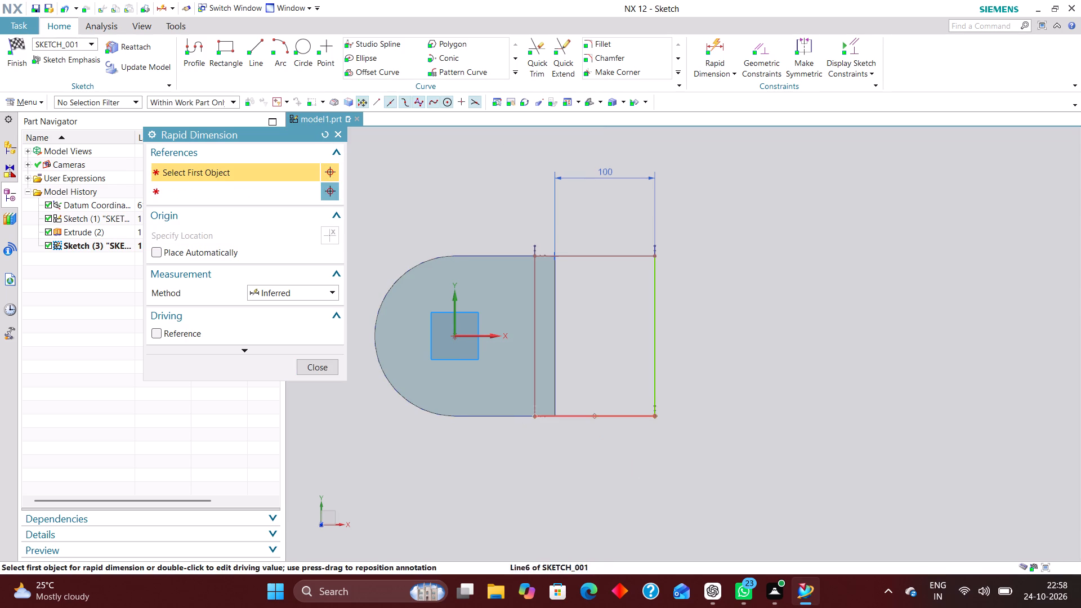
pyautogui.click(597, 490)
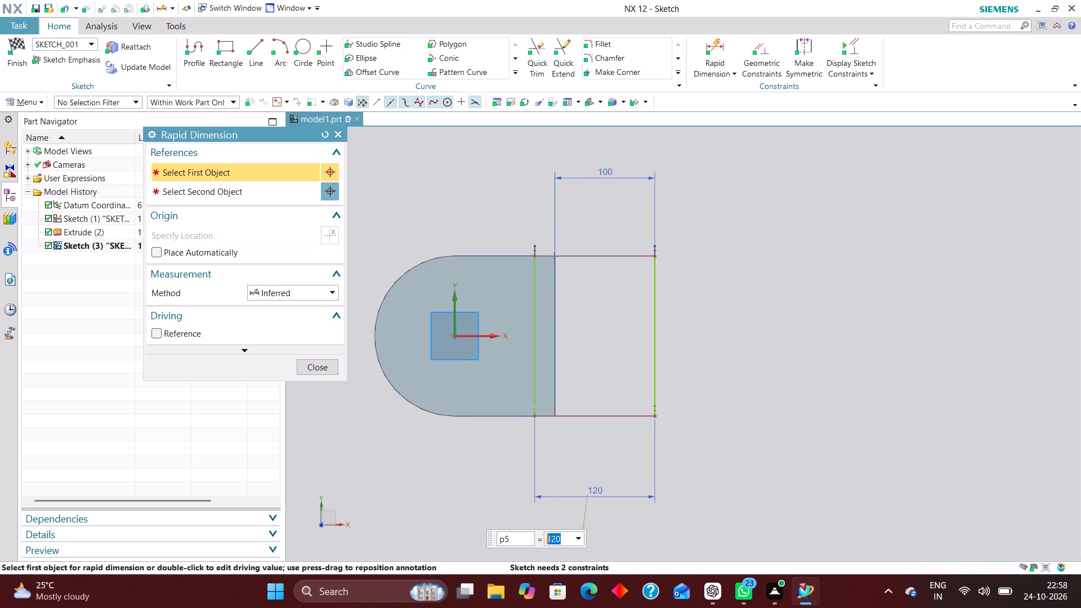
pyautogui.write('100')
pyautogui.press('Return')
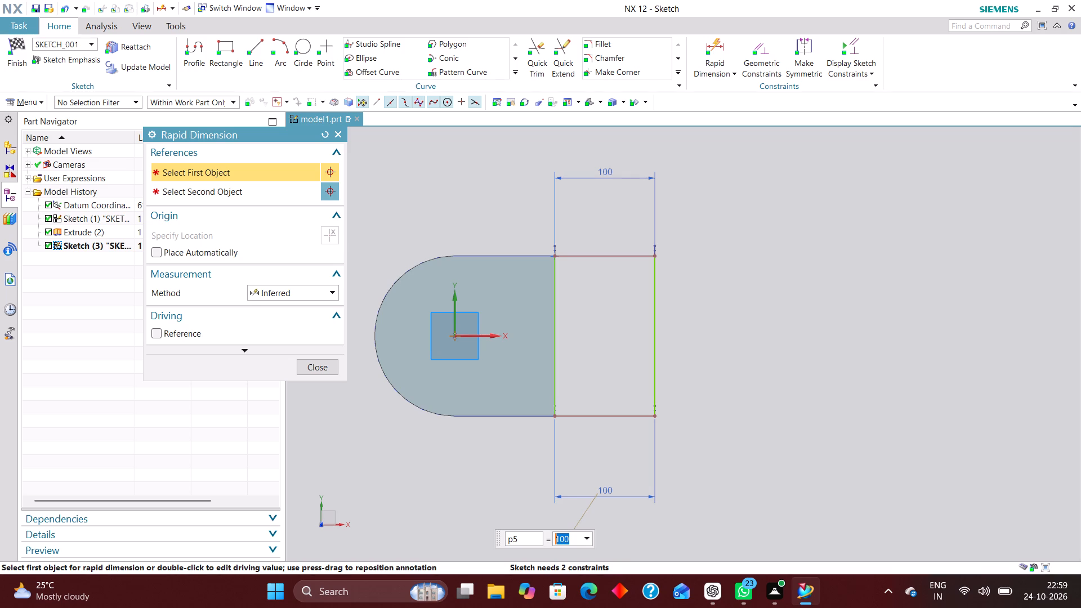
# Dimension the rectangle's height and its lower edge's distance from the X axis, and finish the sketch.
pyautogui.click(651, 373)
pyautogui.click(728, 333)
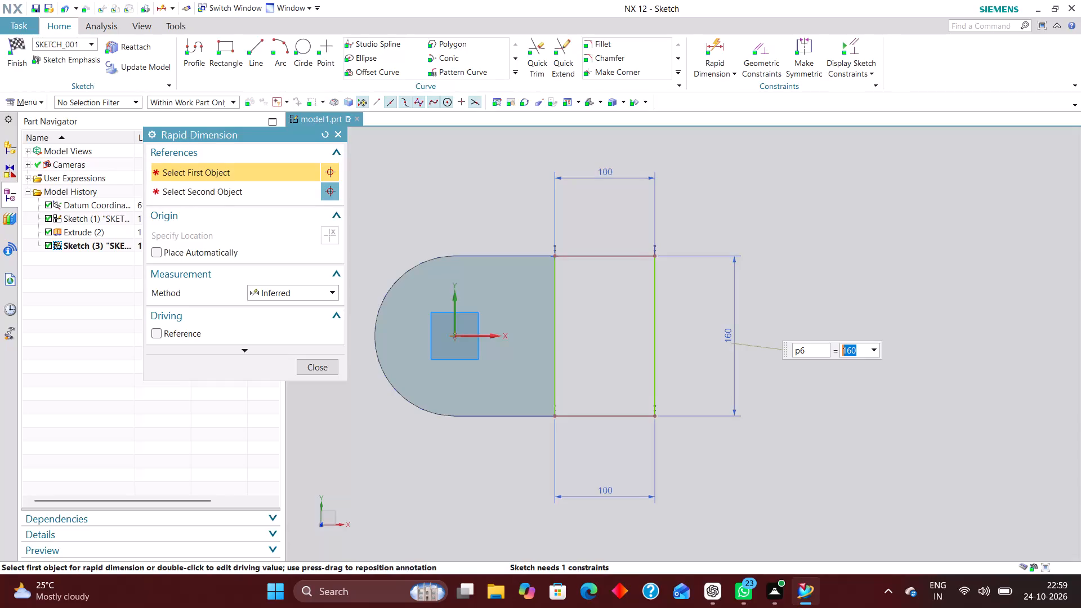
pyautogui.click(483, 334)
pyautogui.click(632, 415)
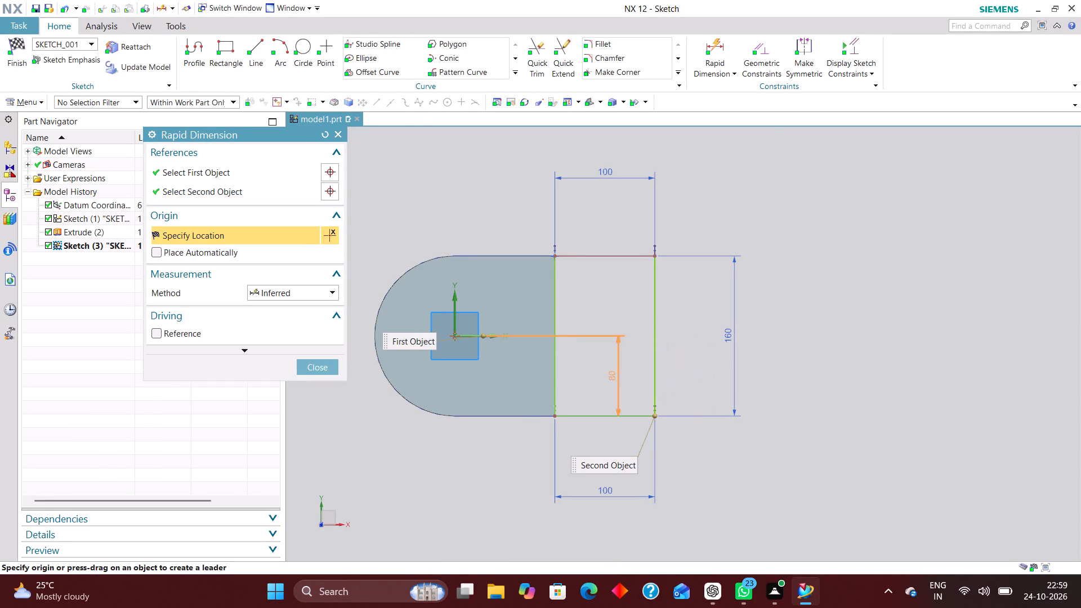
pyautogui.click(600, 379)
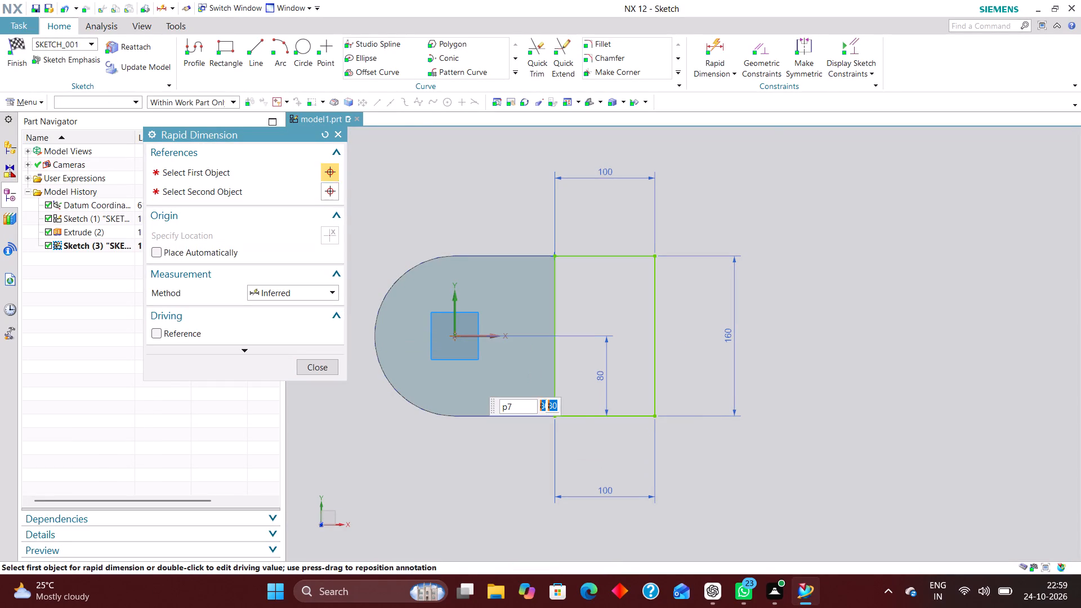
pyautogui.click(323, 363)
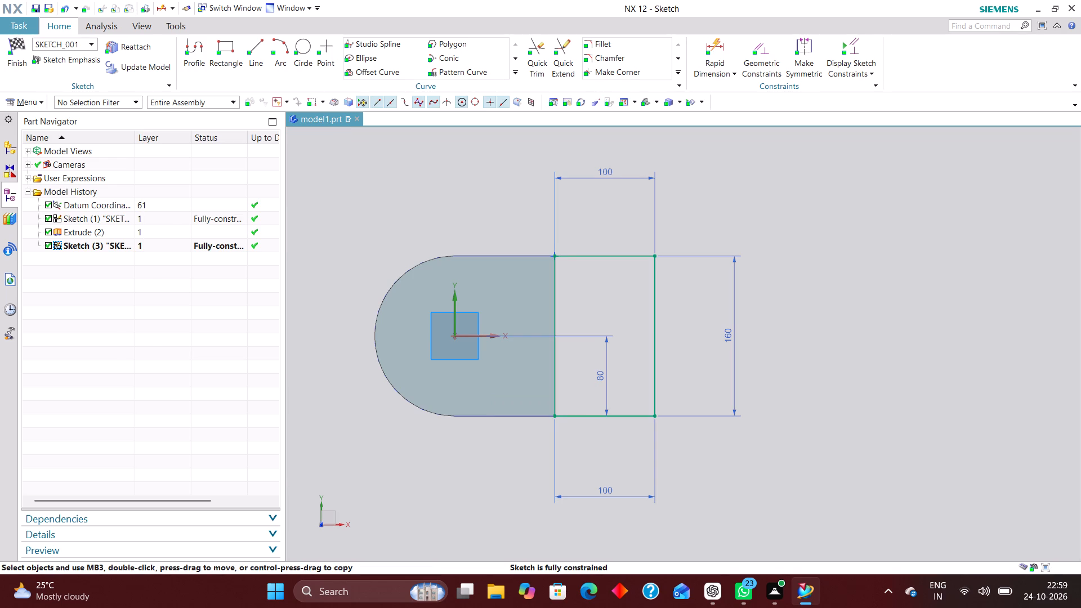
pyautogui.click(19, 38)
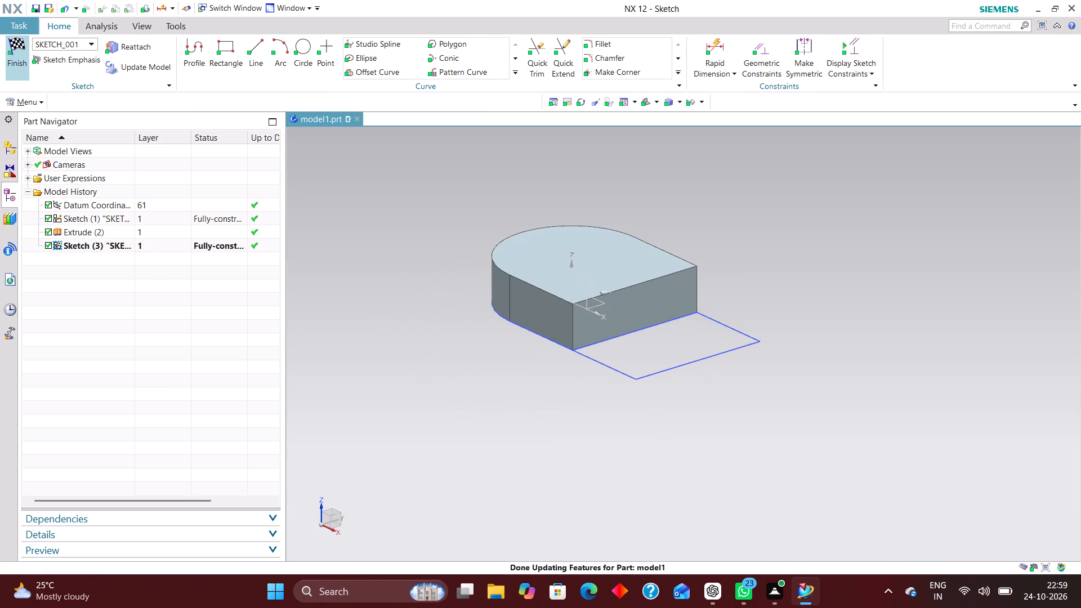
# Extrude the new rectangle from 0 to 50 mm upward with Boolean set to None.
pyautogui.click(166, 51)
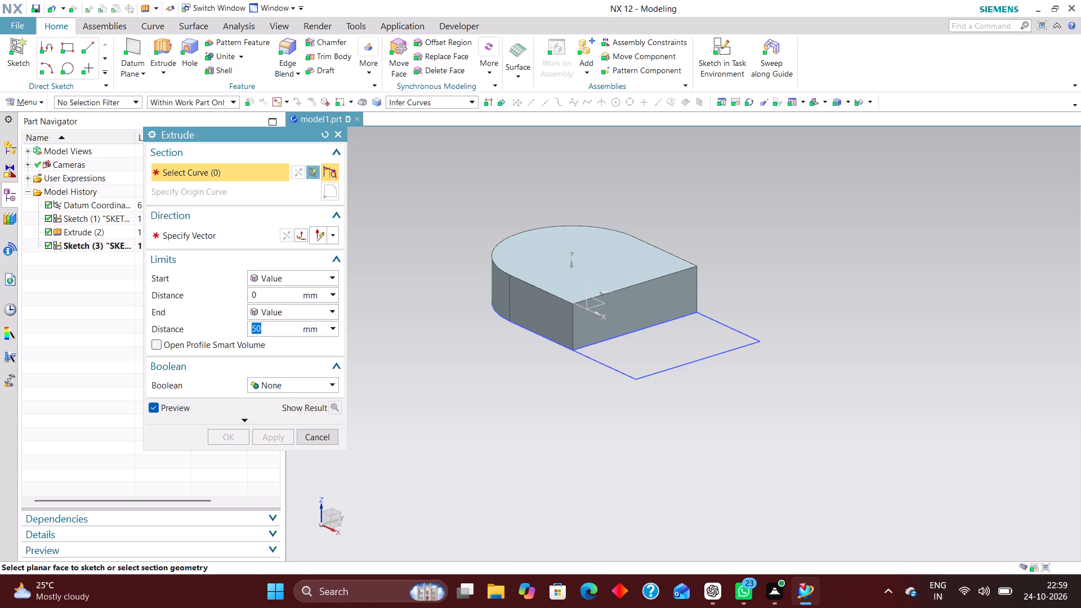
pyautogui.click(679, 368)
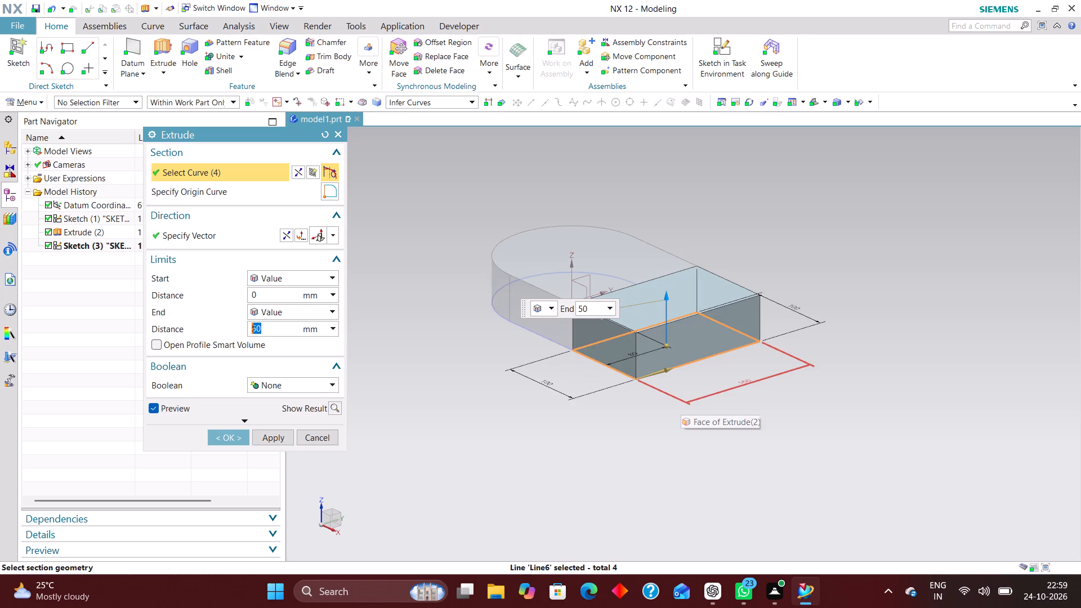
pyautogui.click(219, 432)
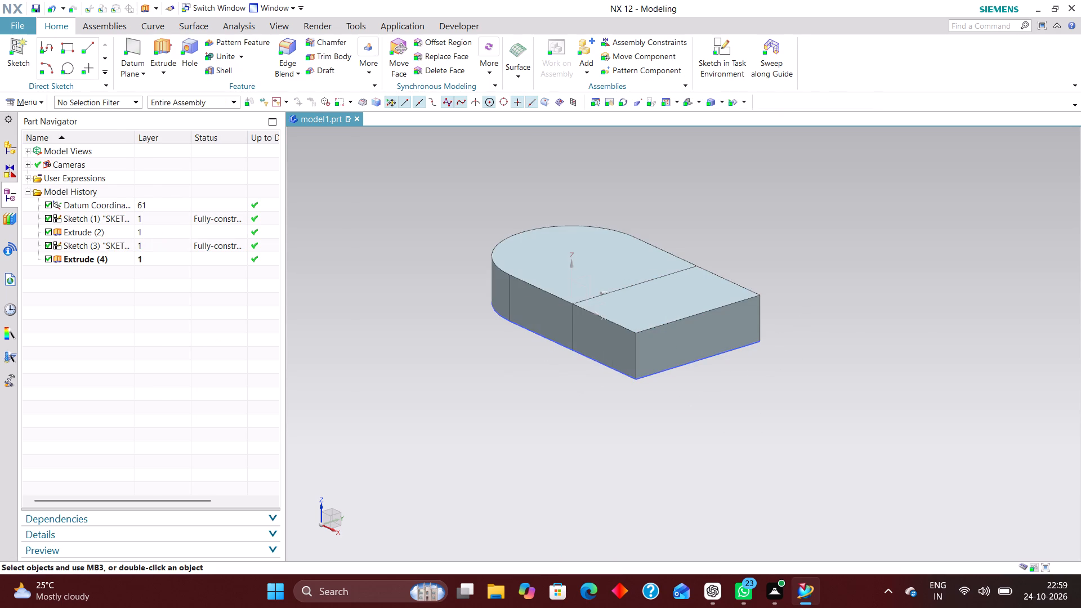
# Unite the rectangular block with the D-shaped body, using the D-shaped body as the target.
pyautogui.scroll(3, 592, 287)
pyautogui.click(218, 63)
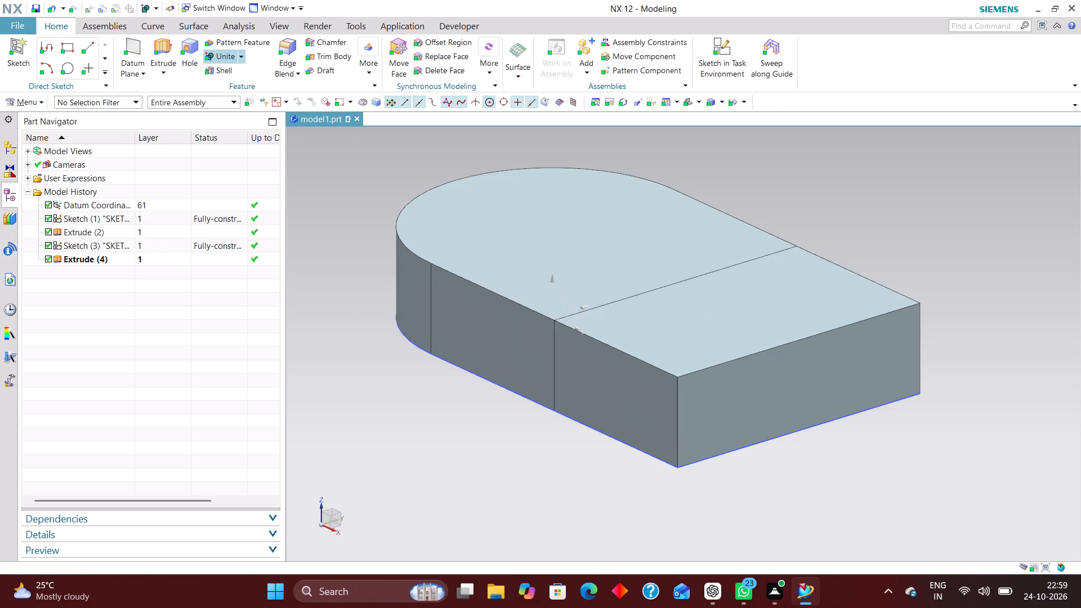
pyautogui.click(476, 229)
pyautogui.click(644, 359)
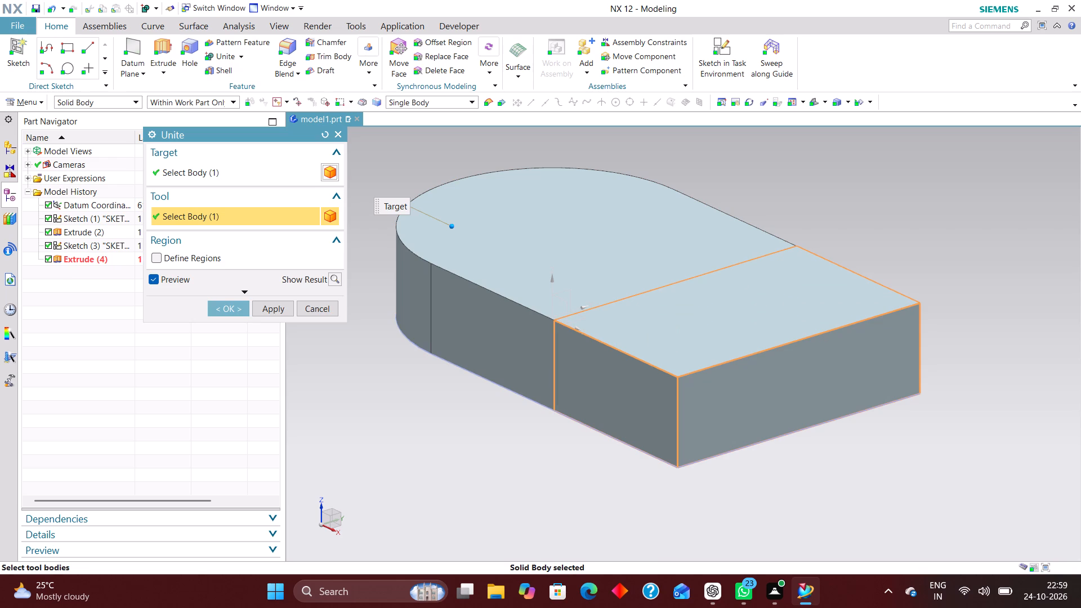
pyautogui.click(235, 311)
# Create a new sketch on the XY plane of the datum coordinate system.
pyautogui.scroll(-2, 535, 415)
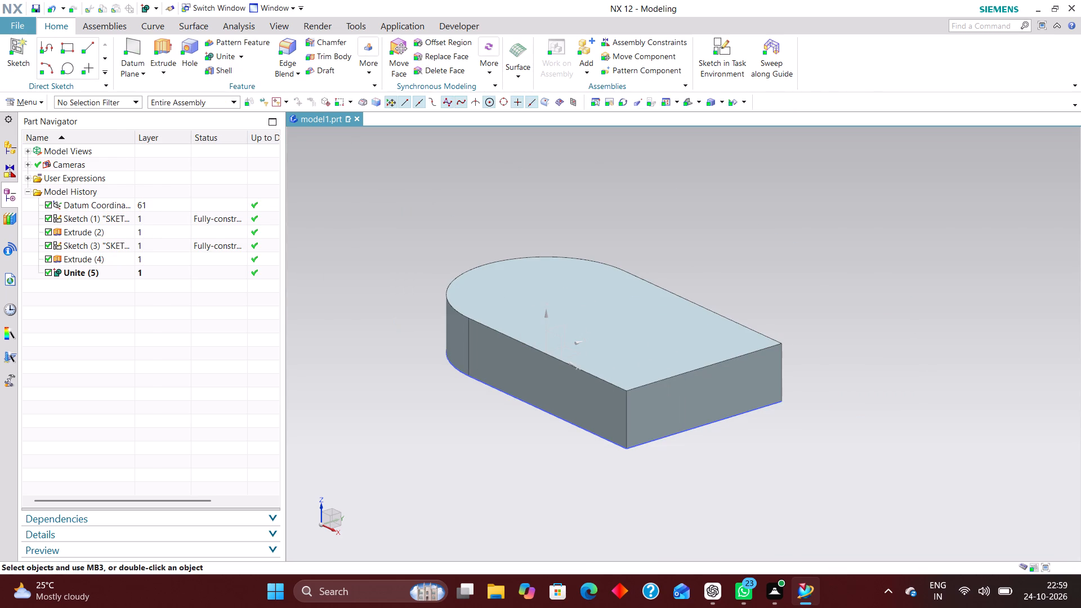
pyautogui.click(727, 53)
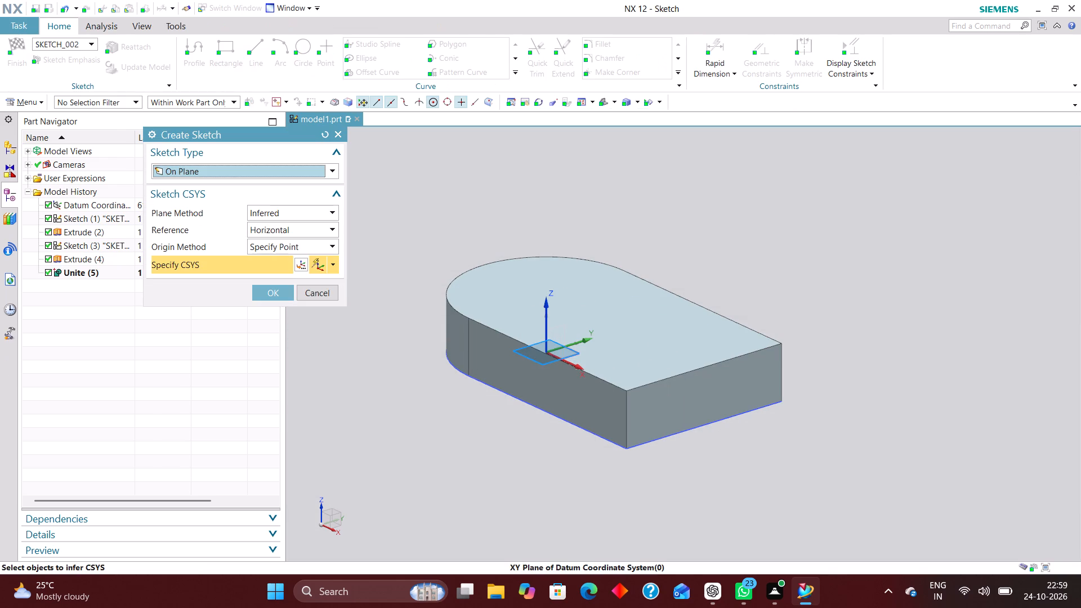
pyautogui.click(573, 355)
pyautogui.click(273, 293)
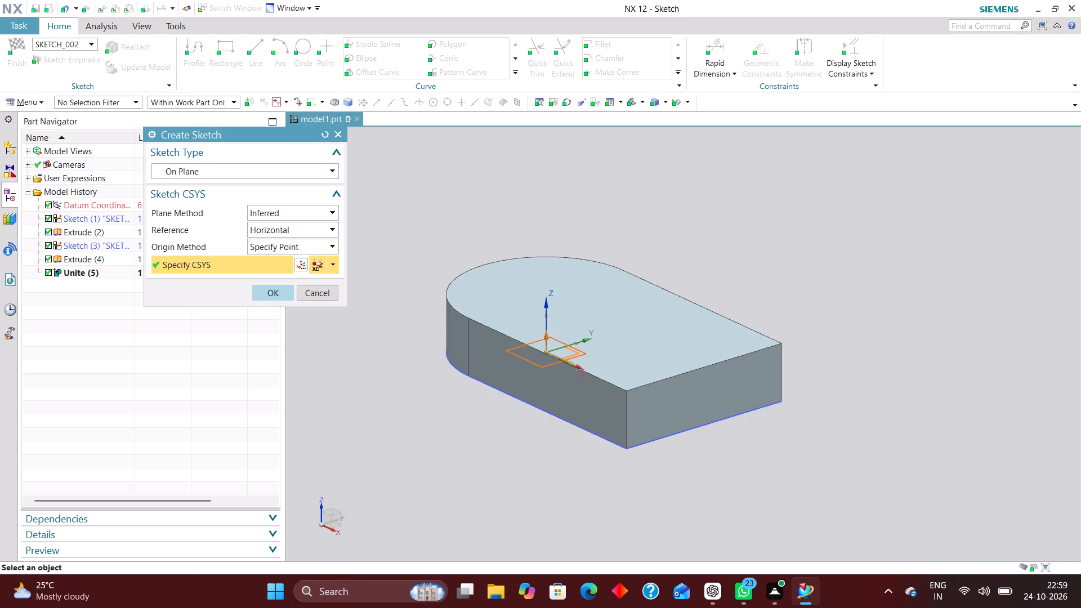
# Draw two horizontal lines, one above and one below the X axis, starting inside the body and running past its flat +X end.
pyautogui.scroll(-2, 443, 410)
pyautogui.scroll(1, 686, 410)
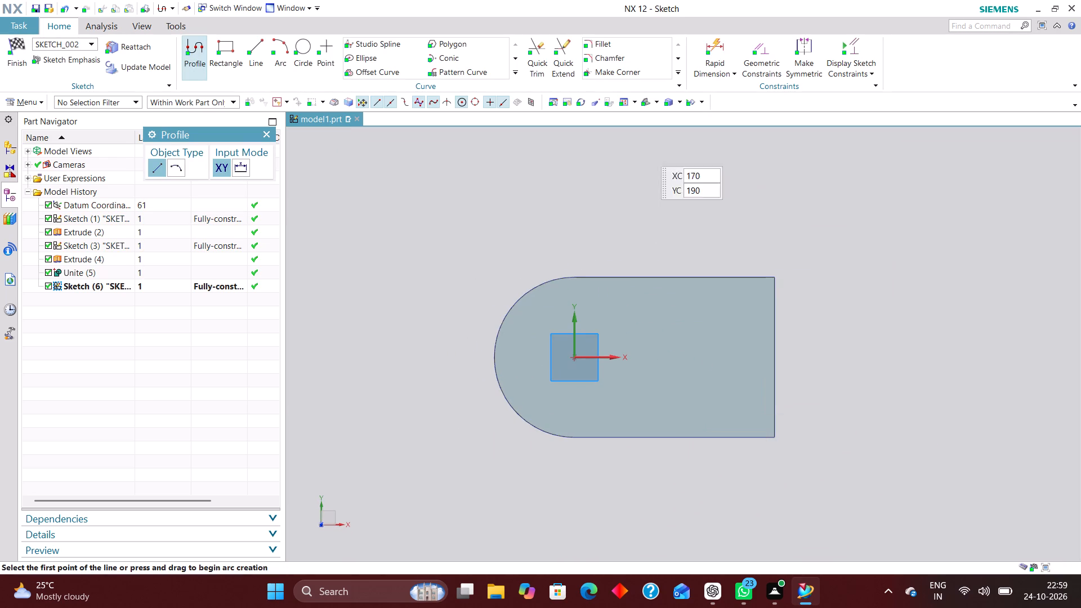
pyautogui.click(253, 46)
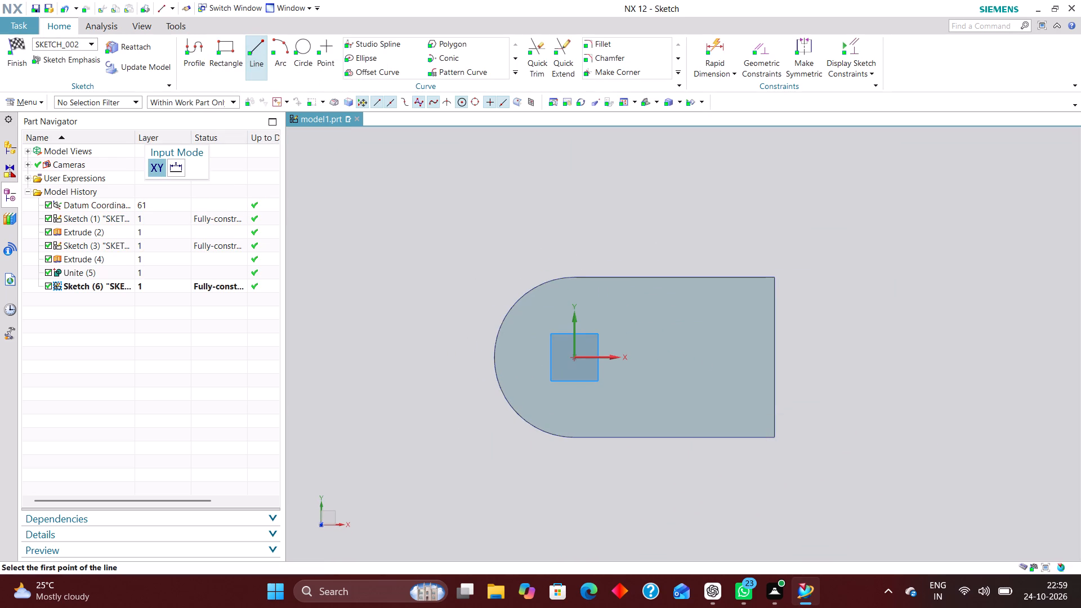
pyautogui.click(669, 316)
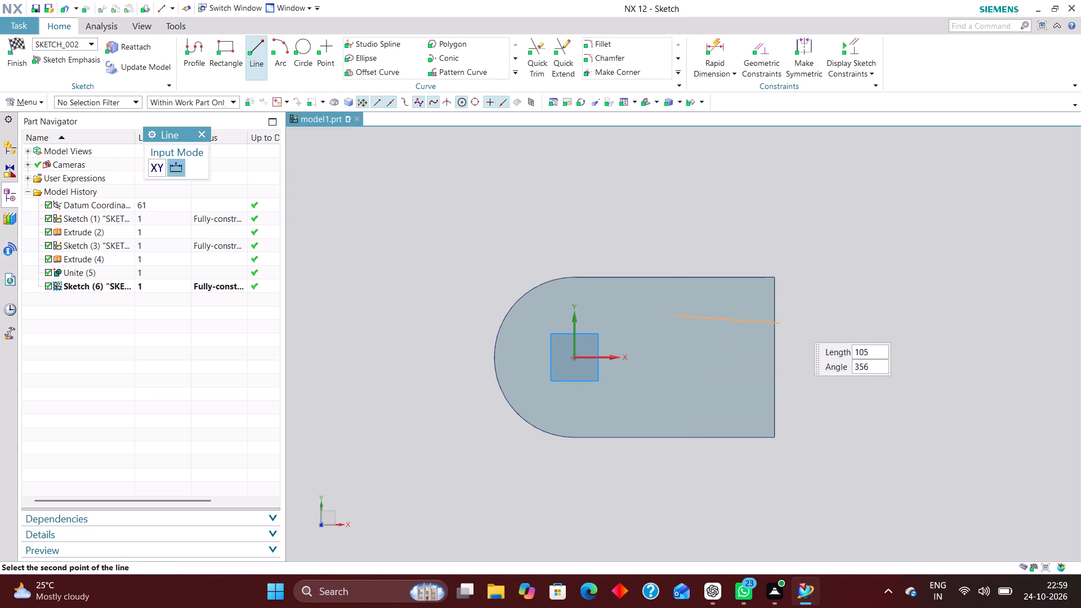
pyautogui.click(842, 314)
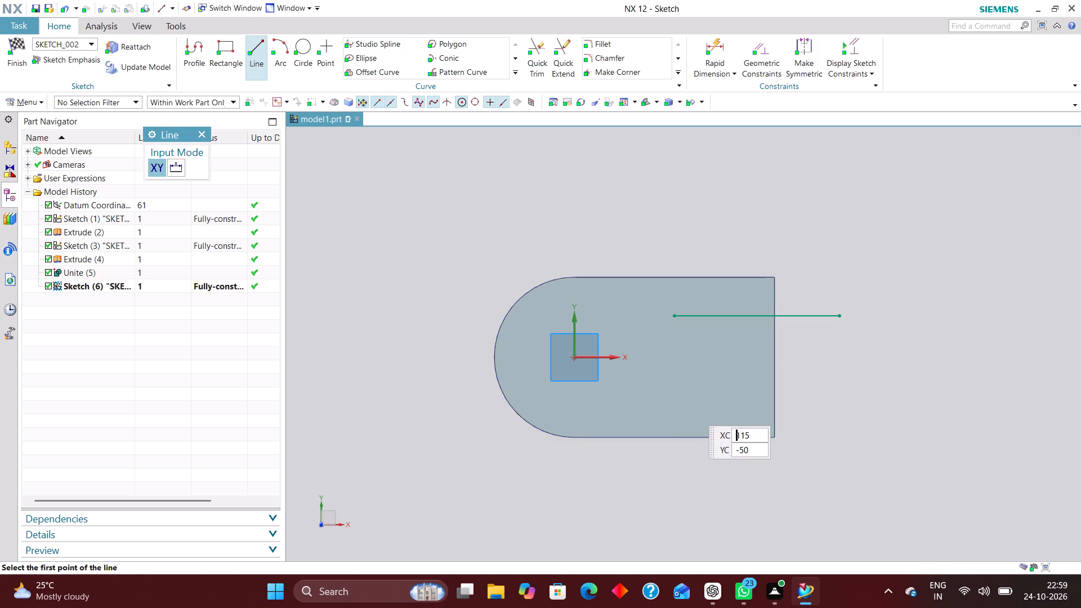
pyautogui.click(686, 409)
pyautogui.click(848, 403)
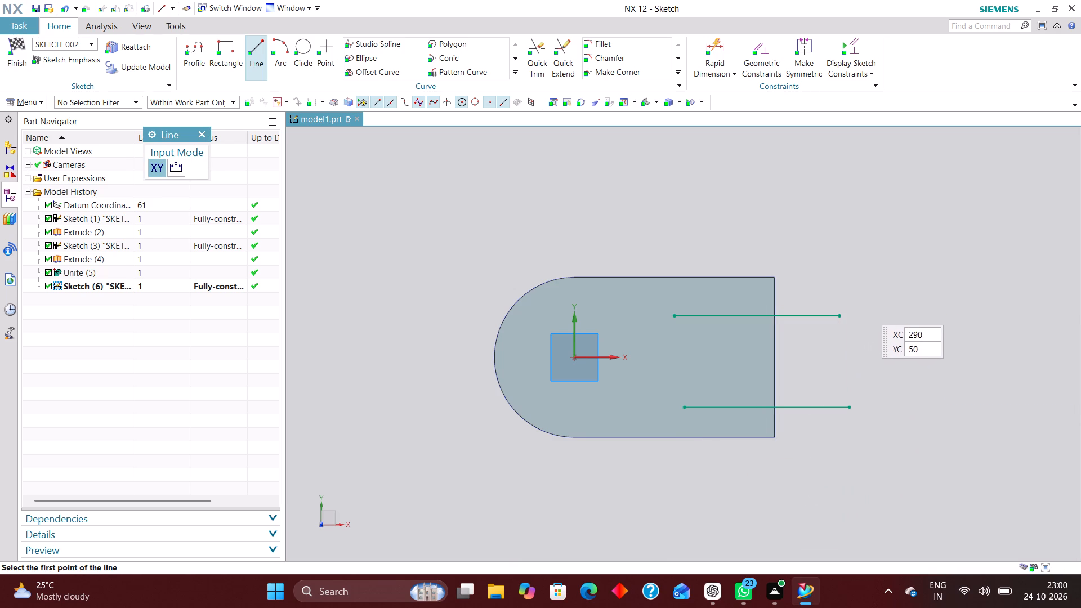
# Draw a vertical line down from the upper line's outer end, running past the lower line.
pyautogui.scroll(1, 760, 282)
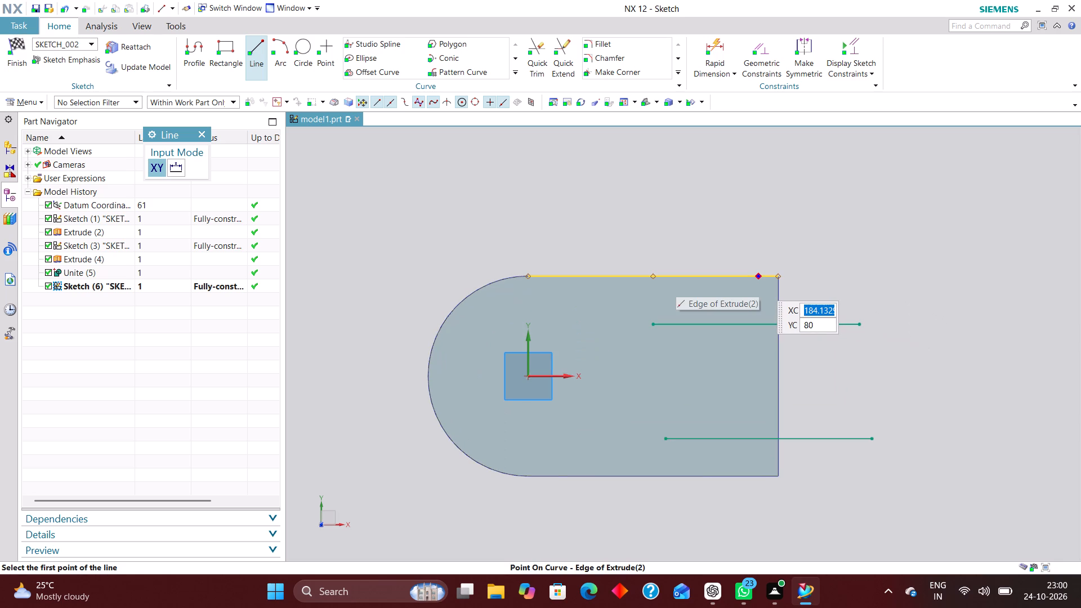
pyautogui.click(862, 325)
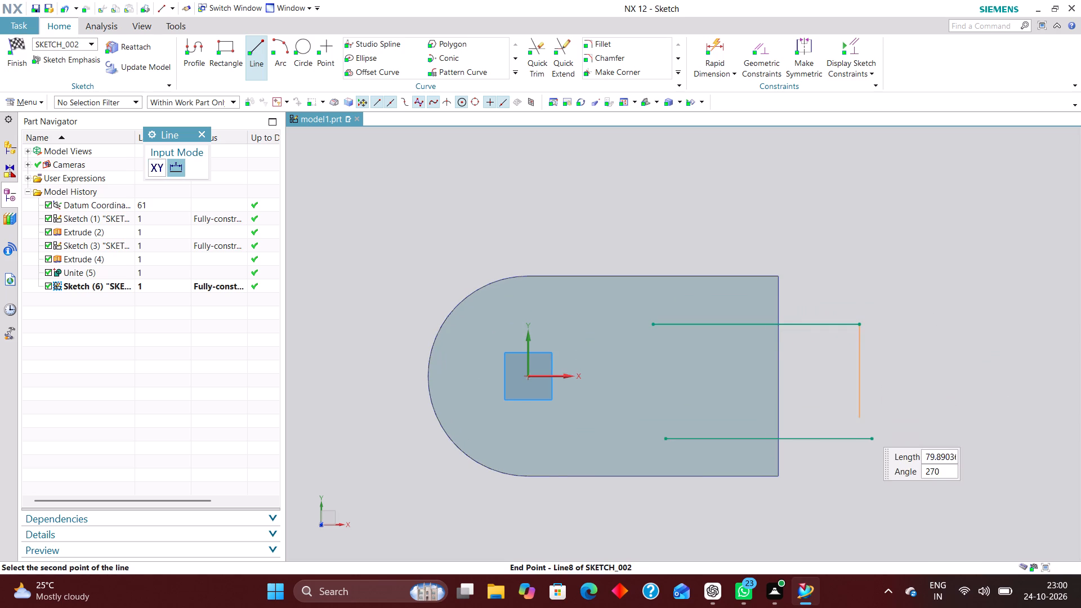
pyautogui.click(866, 473)
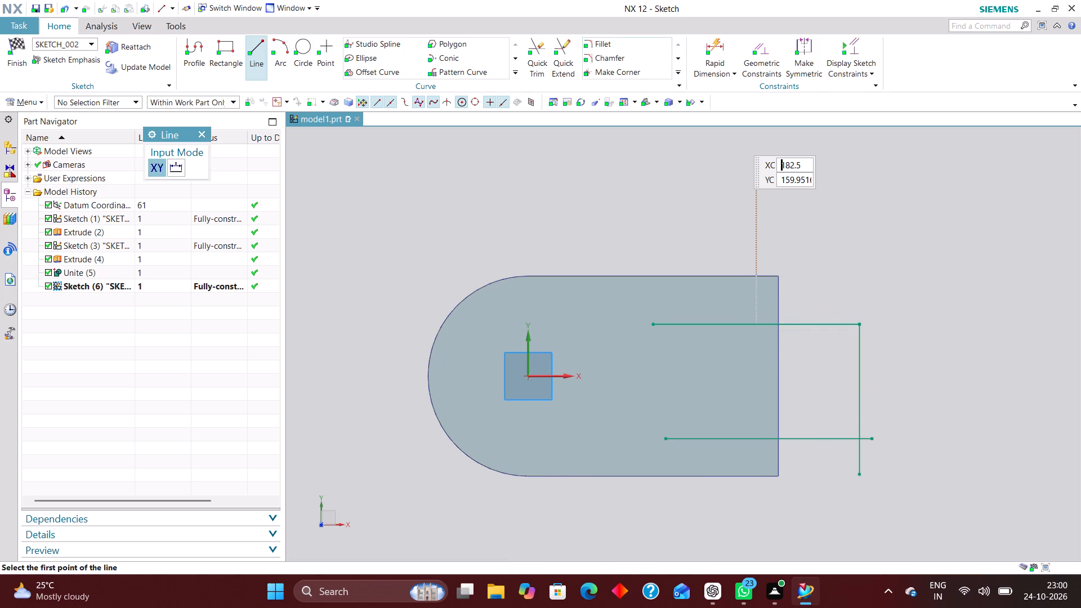
# Trim the overhanging ends of the lower horizontal line and the vertical line where they cross.
pyautogui.click(542, 54)
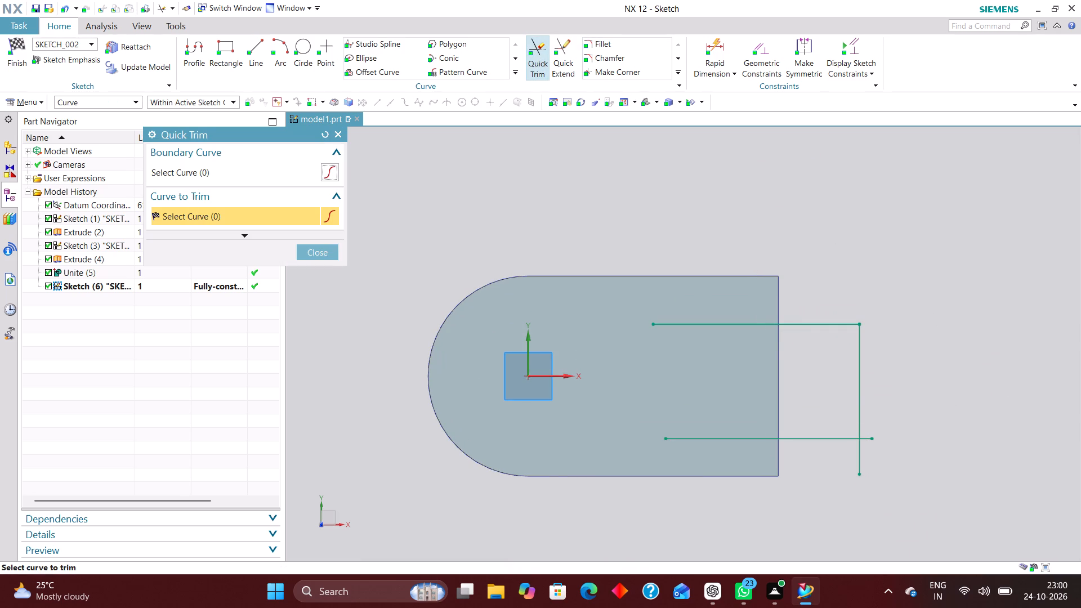
pyautogui.click(872, 435)
pyautogui.click(861, 465)
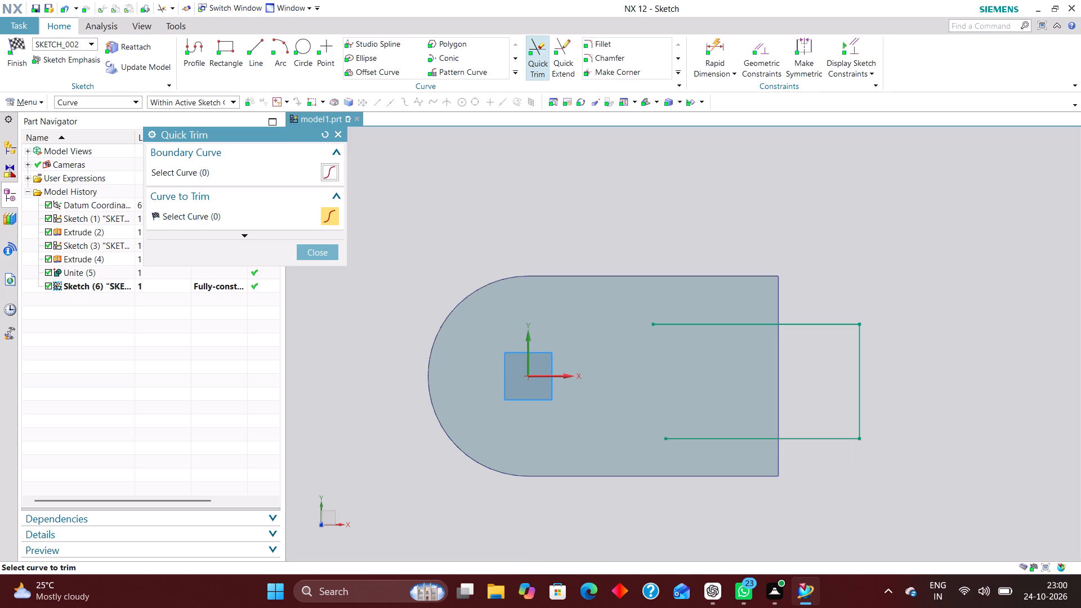
# Dimension the upper horizontal line at 30 mm from the body's +Y edge.
pyautogui.click(720, 37)
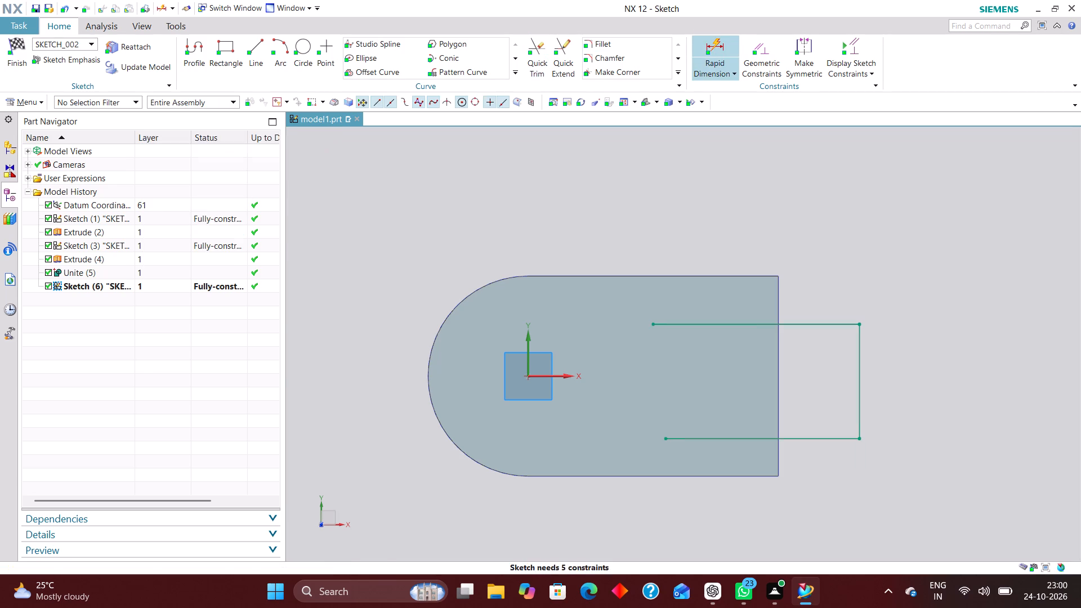
pyautogui.click(701, 275)
pyautogui.click(715, 322)
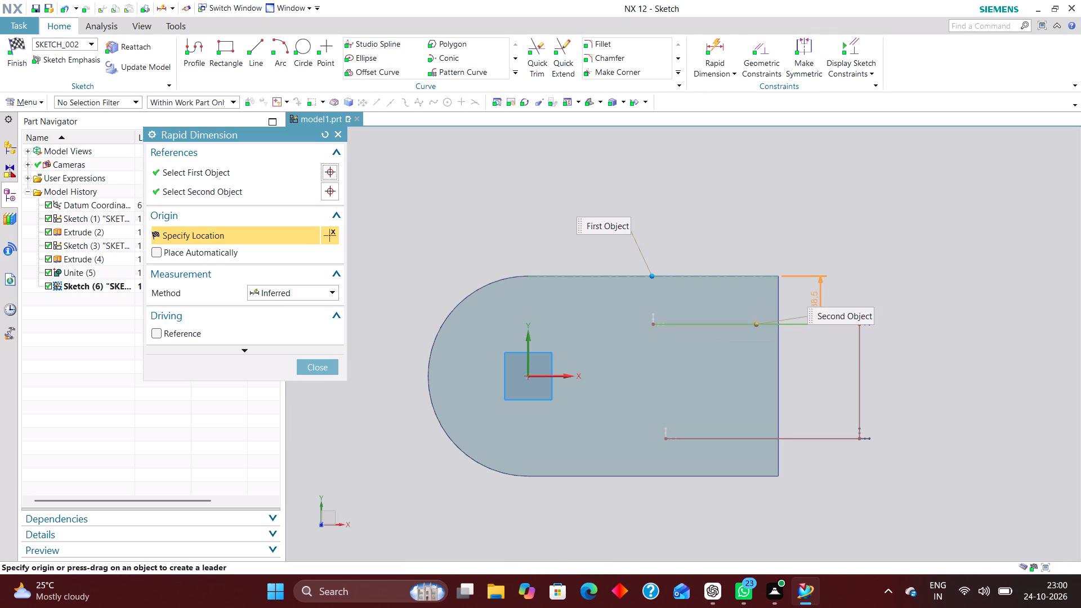
pyautogui.click(814, 301)
pyautogui.write('30')
pyautogui.press('Return')
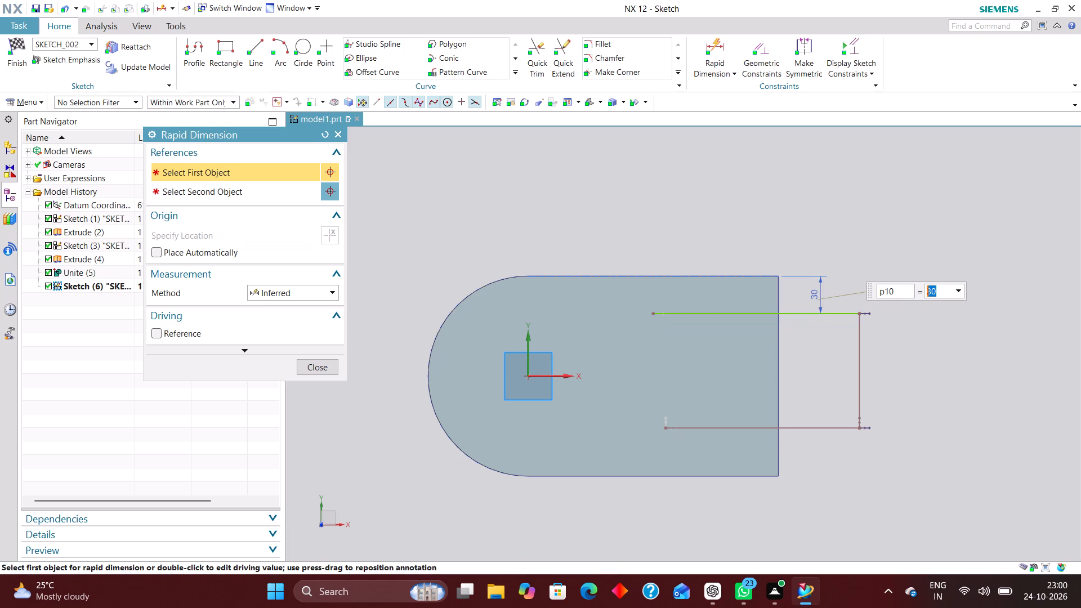
# Dimension the lower horizontal line at 30 mm from the body's -Y edge.
pyautogui.click(738, 475)
pyautogui.click(744, 427)
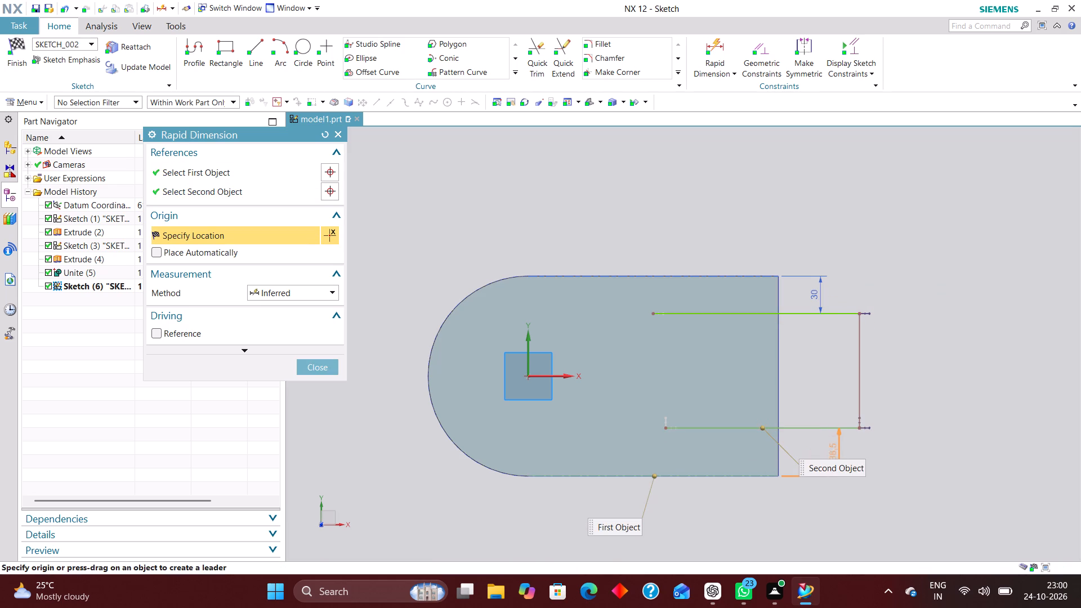
pyautogui.click(822, 445)
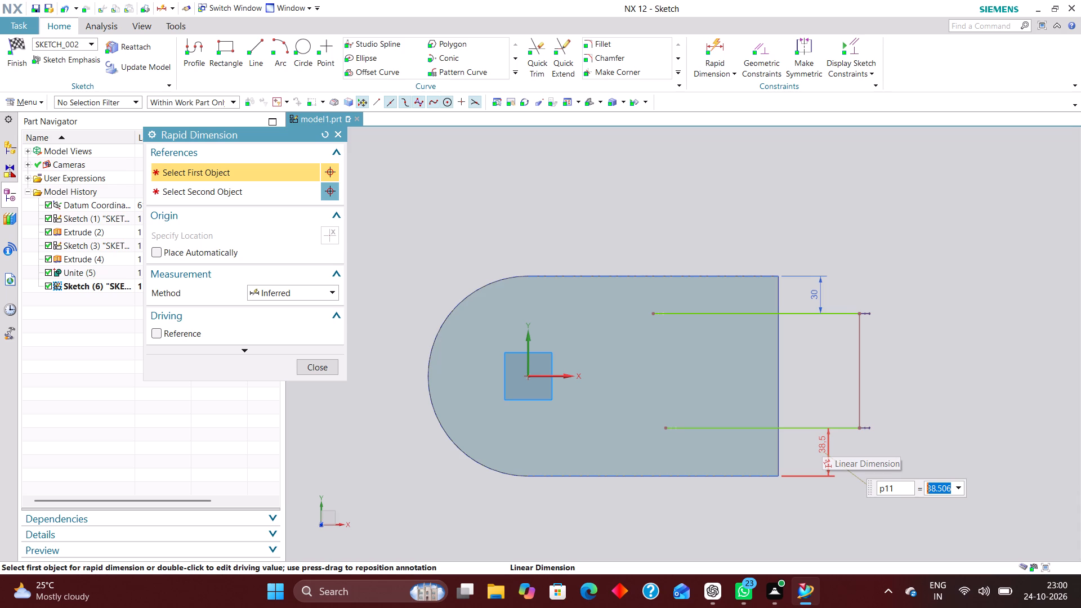
pyautogui.write('30')
pyautogui.press('Return')
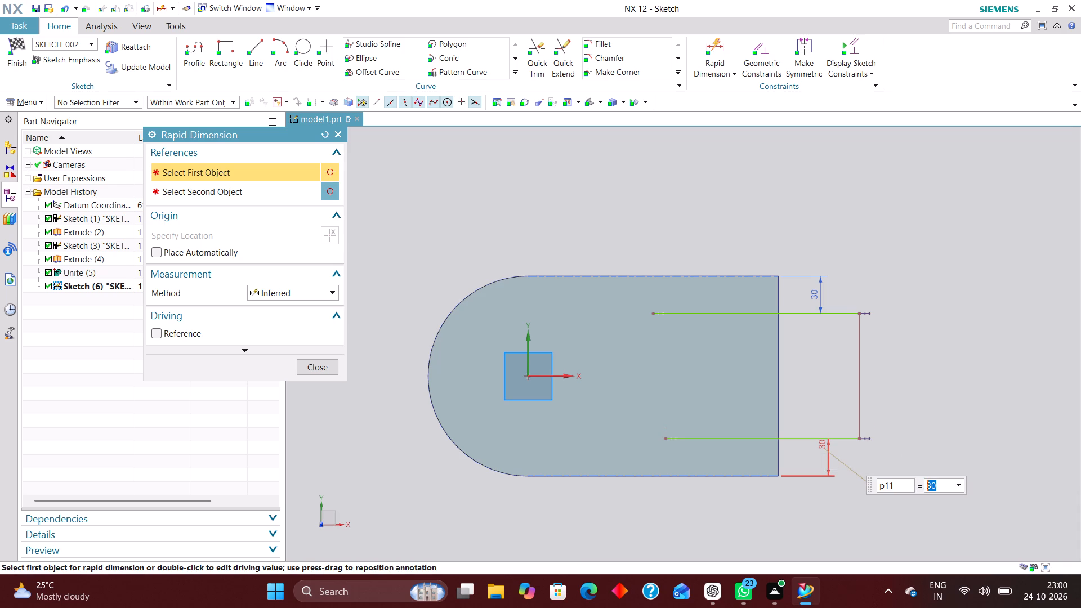
pyautogui.click(323, 366)
# Draw a vertical line down from the upper line's inner end, running just past the lower line's level.
pyautogui.click(254, 47)
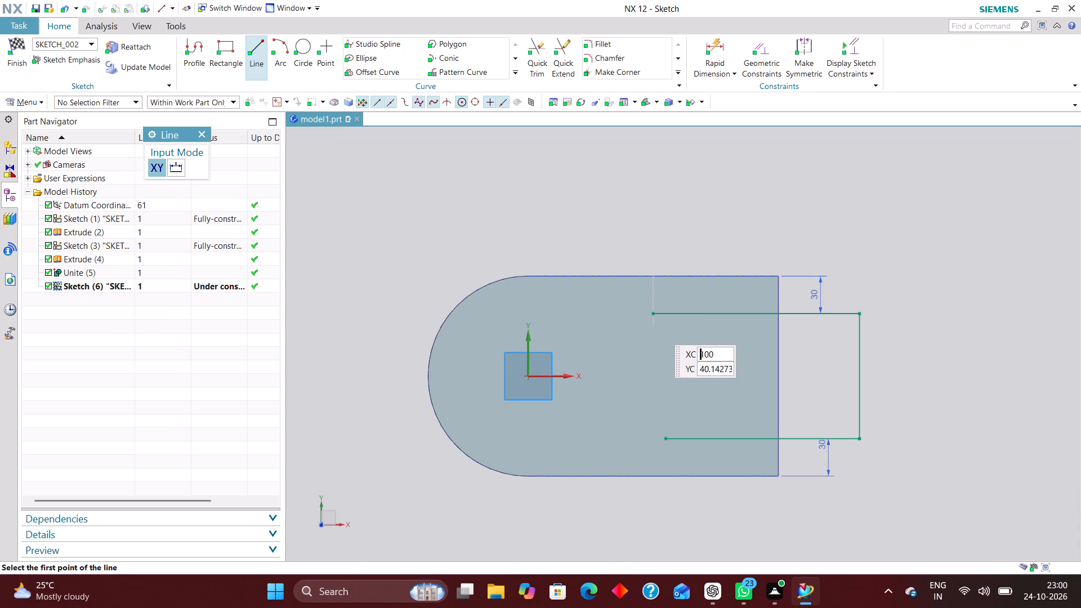
pyautogui.click(651, 315)
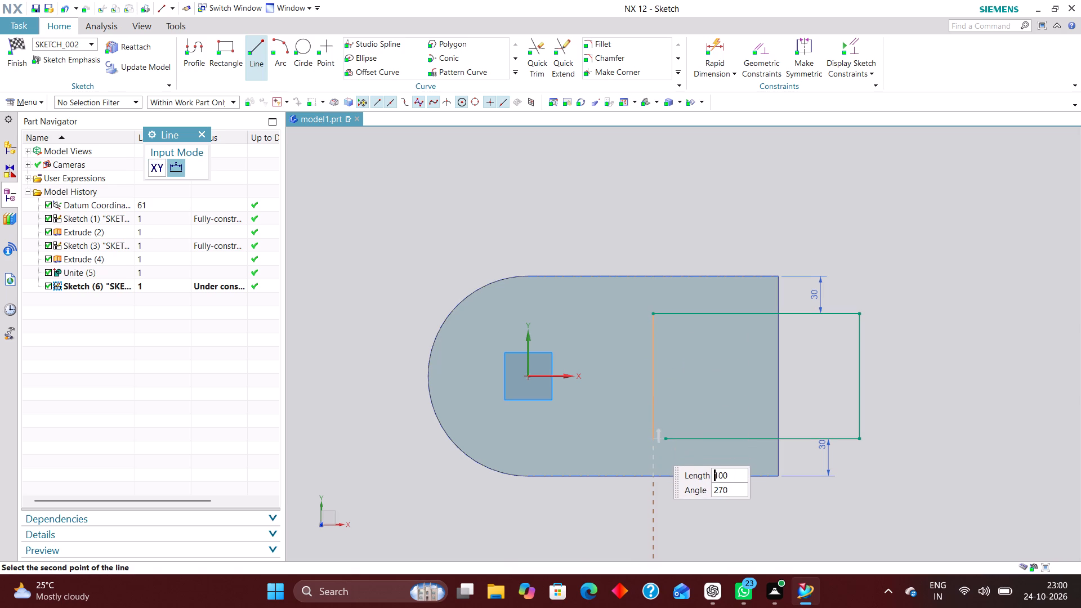
pyautogui.click(655, 448)
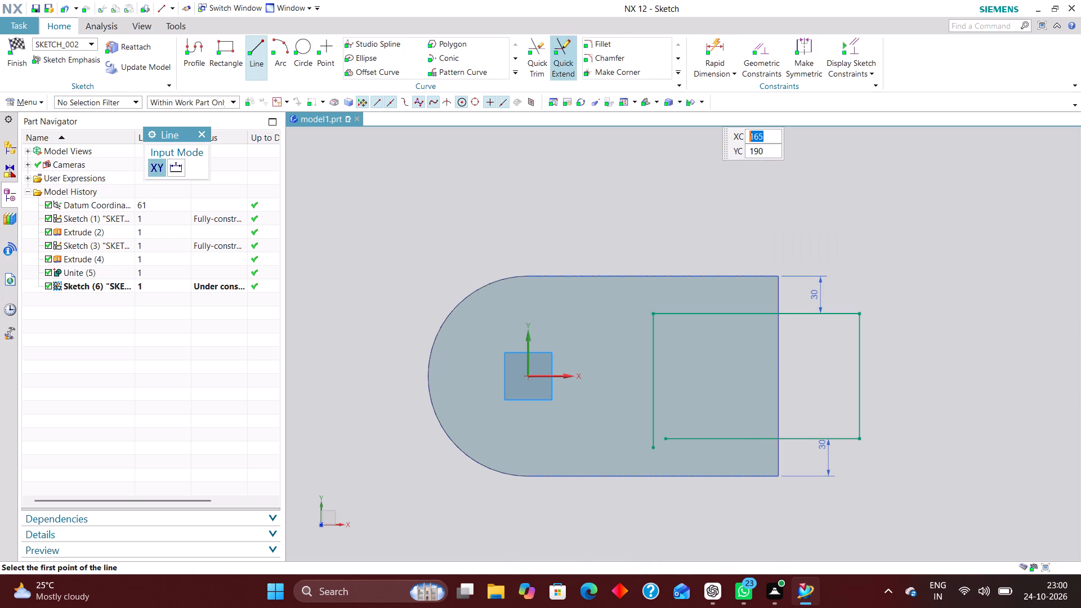
# Join the new vertical line and the lower horizontal line with Make Corner to close the slot rectangle.
pyautogui.click(566, 56)
pyautogui.click(614, 72)
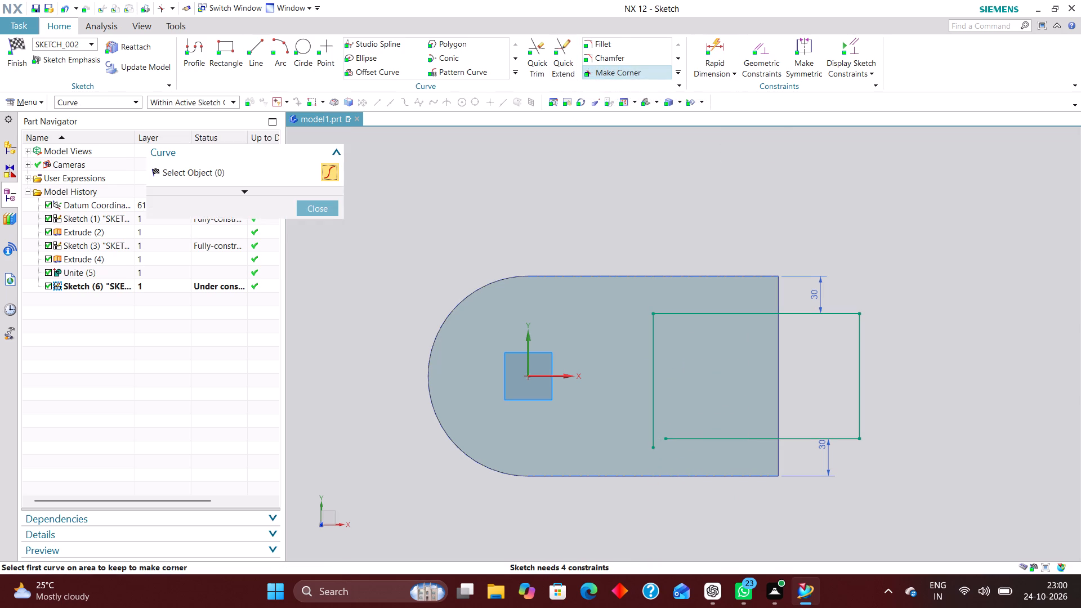
pyautogui.click(655, 432)
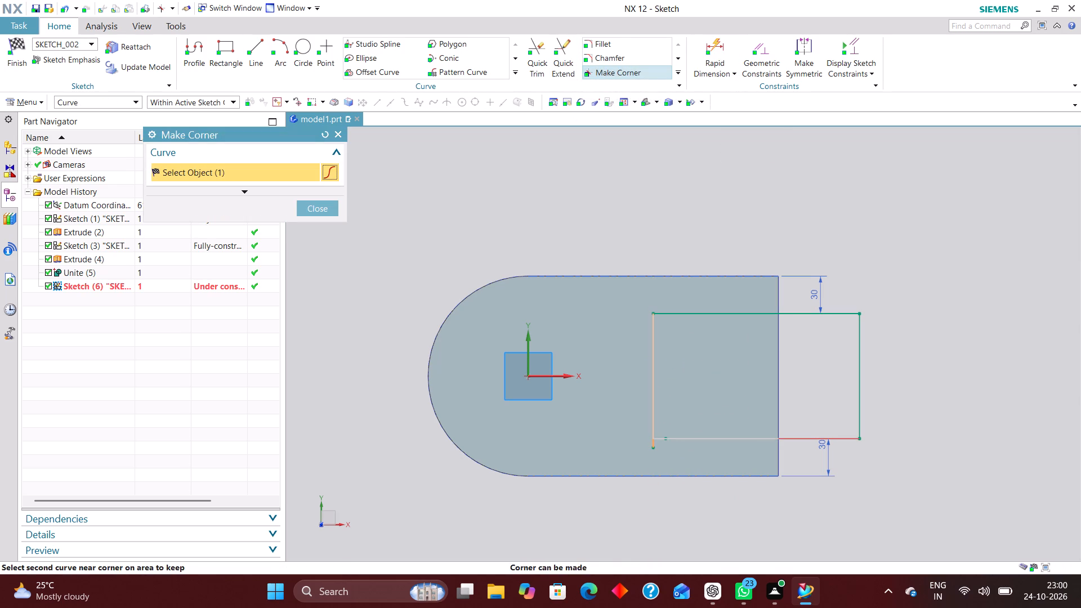
pyautogui.click(684, 438)
pyautogui.click(321, 208)
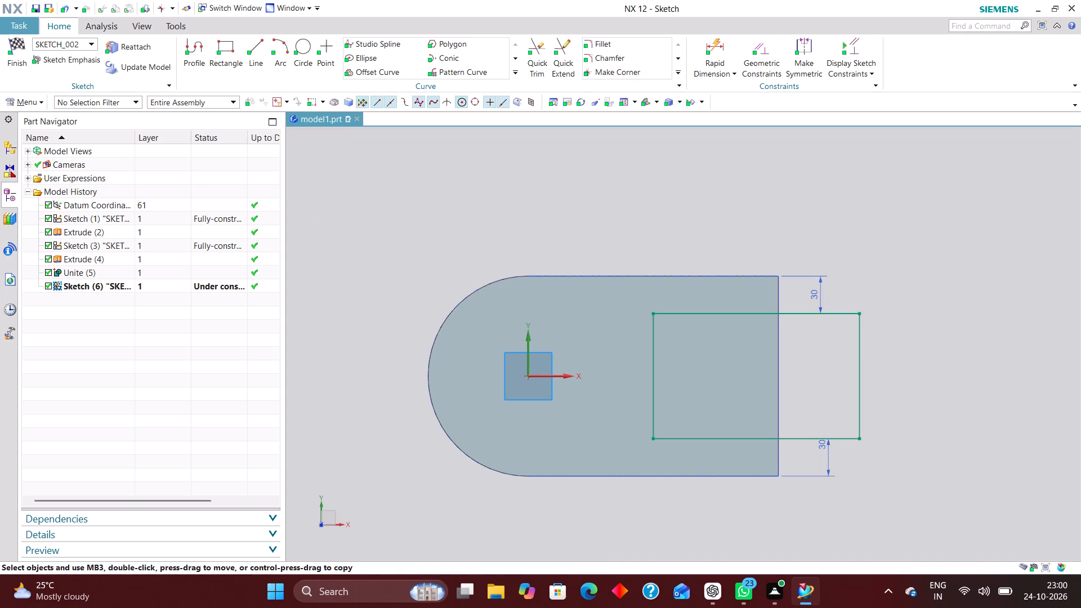
# Dimension the rectangle's inner vertical line at 100 mm from the Y axis.
pyautogui.click(720, 52)
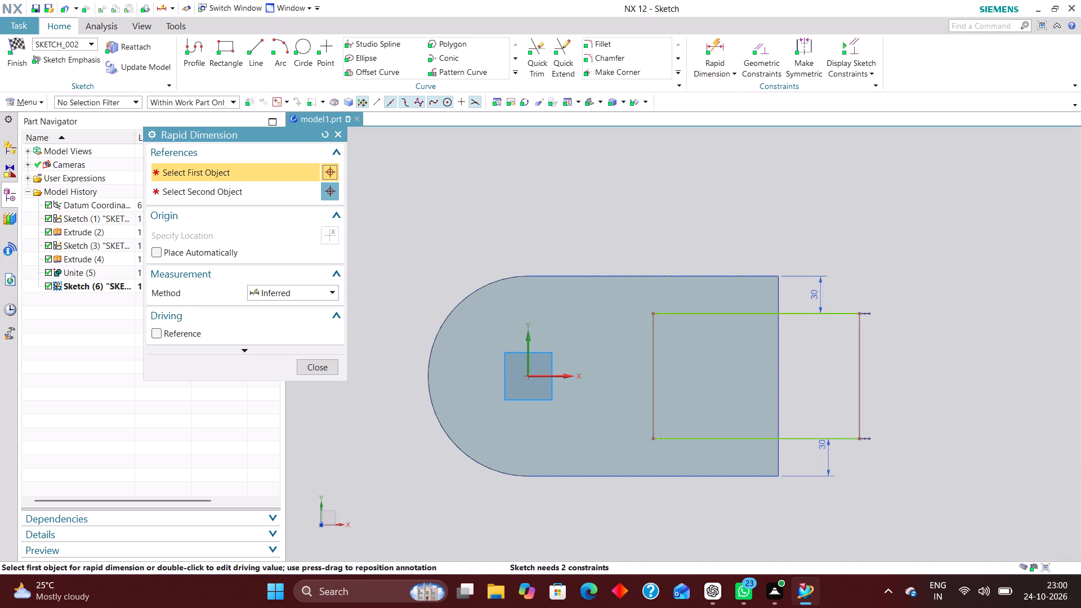
pyautogui.click(530, 350)
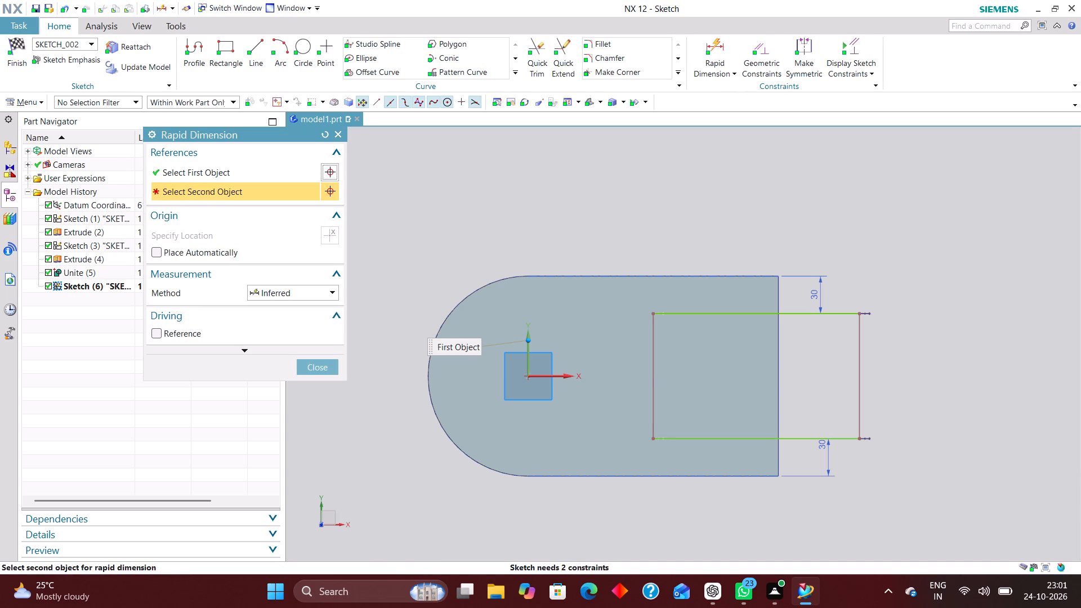
pyautogui.click(649, 396)
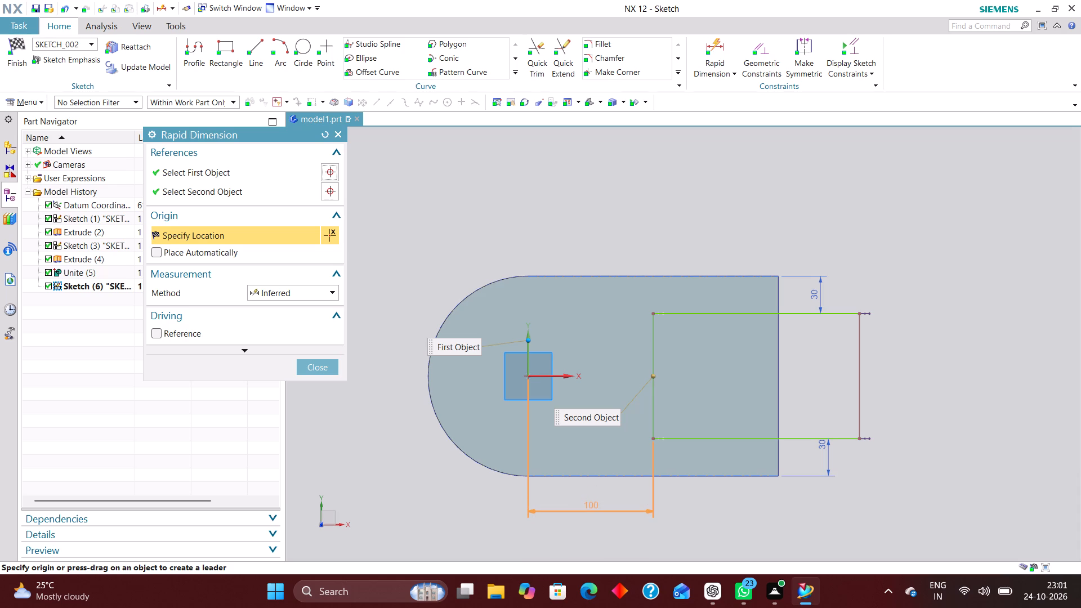
pyautogui.click(602, 518)
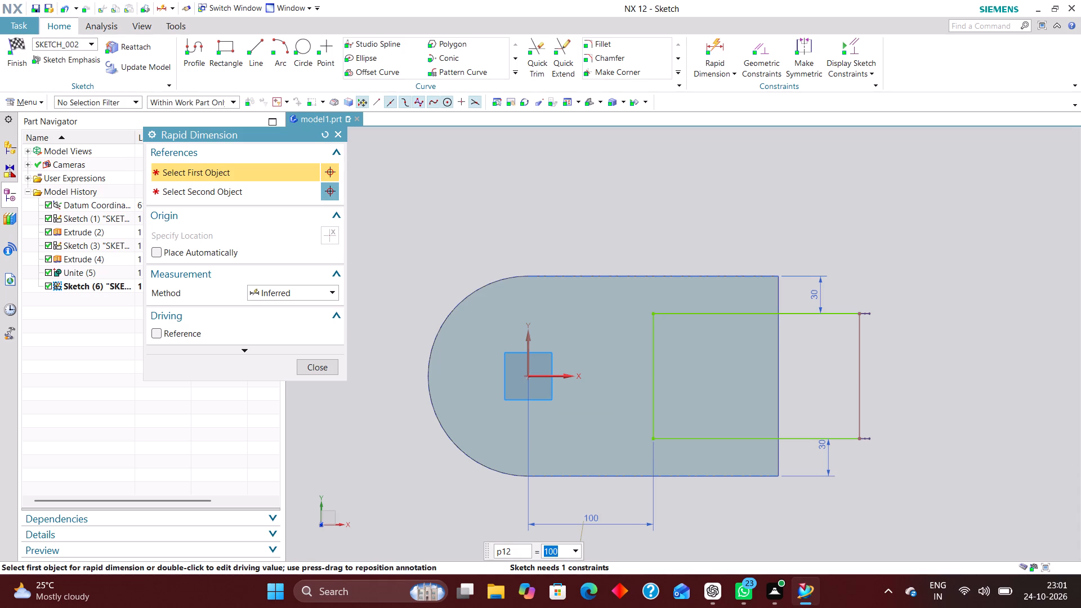
pyautogui.click(313, 361)
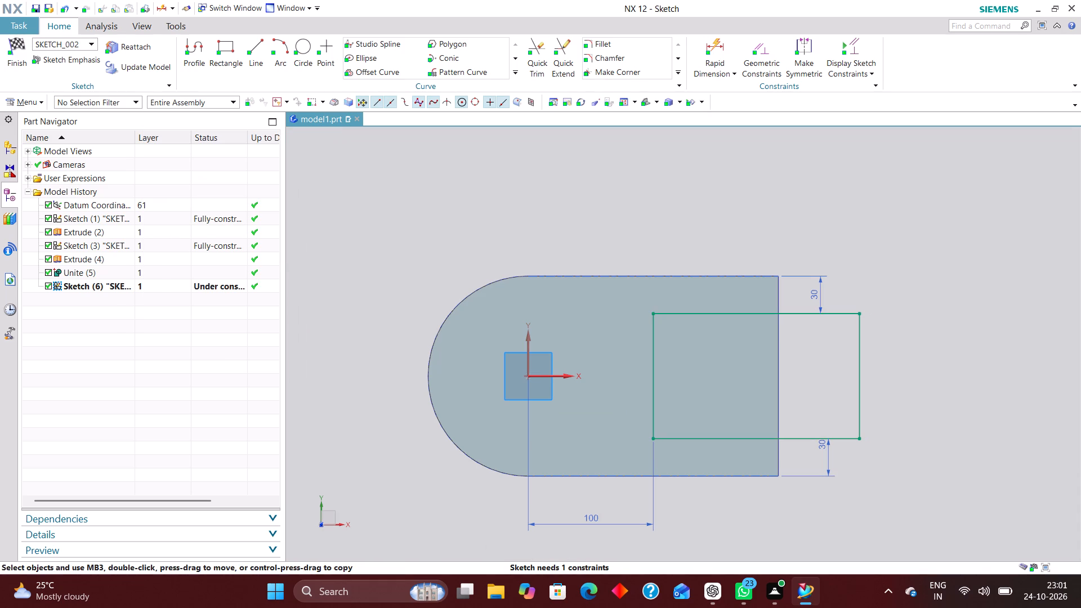
# Dimension the length of the rectangle's lower horizontal line at 140 mm.
pyautogui.click(709, 41)
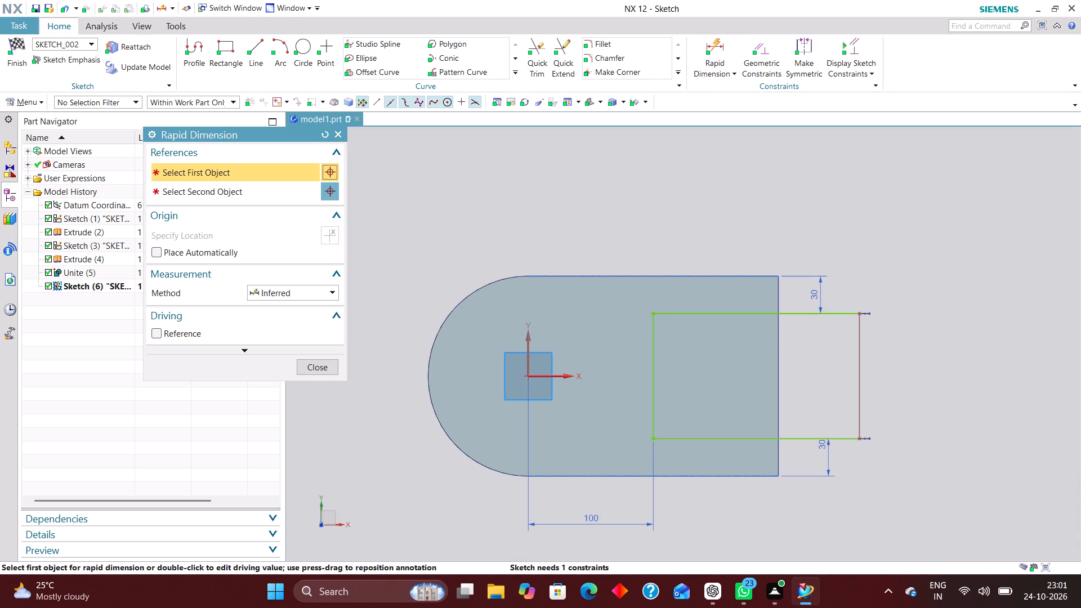
pyautogui.click(788, 439)
pyautogui.click(769, 507)
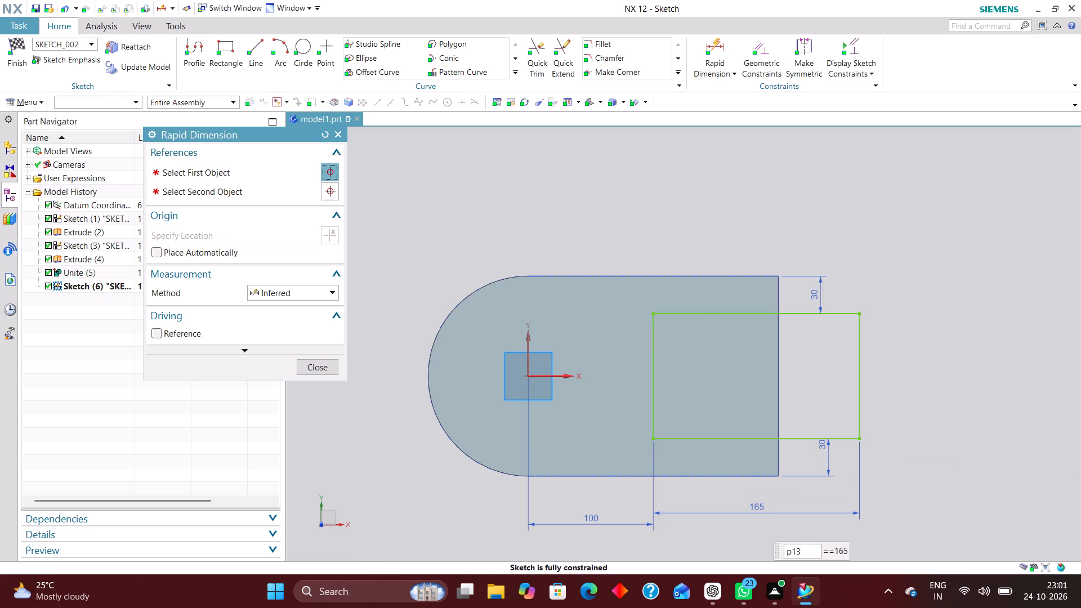
pyautogui.press('1')
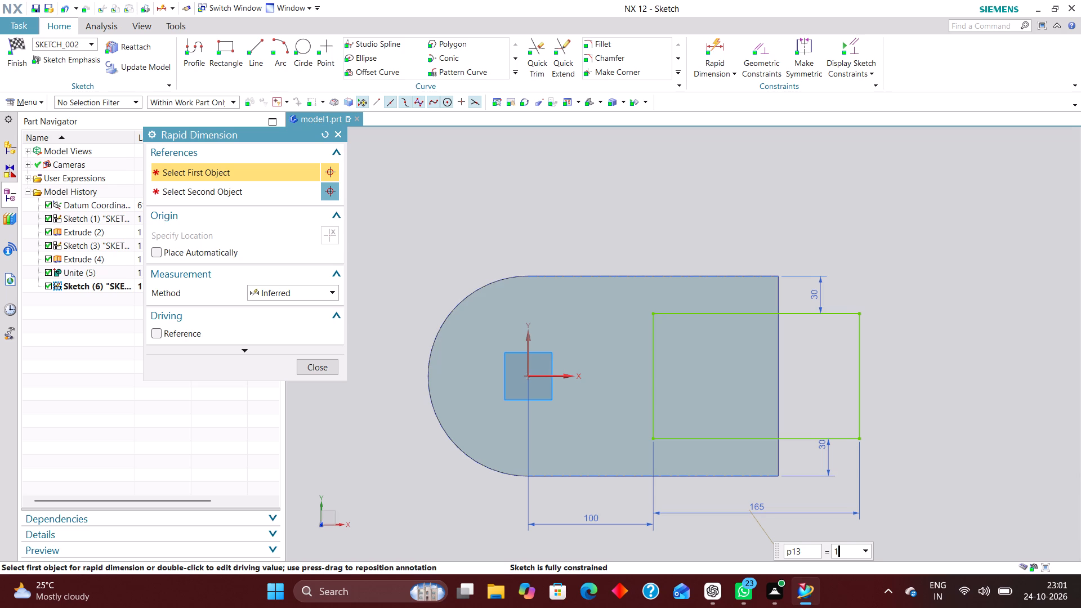
pyautogui.write('40')
pyautogui.press('Return')
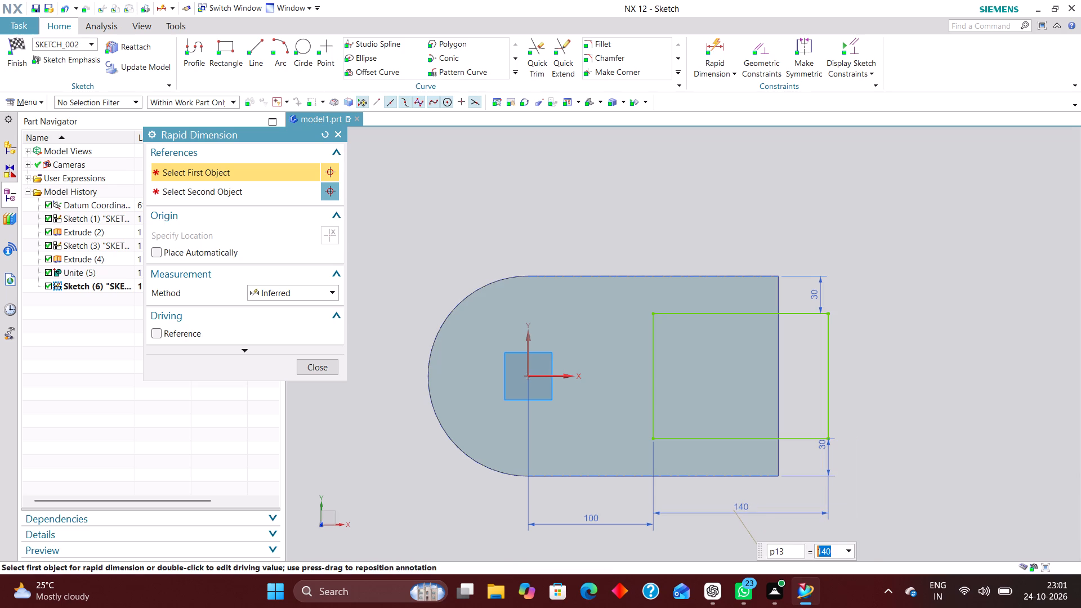
# Set the rectangle's length dimension to 120 mm and finish the sketch.
pyautogui.write('120')
pyautogui.press('Return')
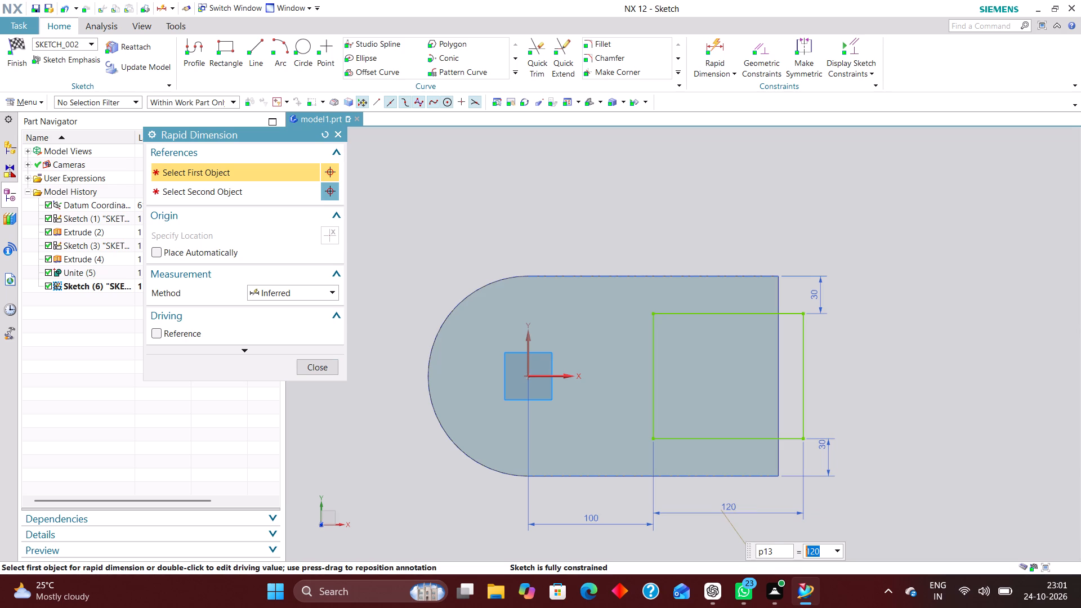
pyautogui.click(308, 367)
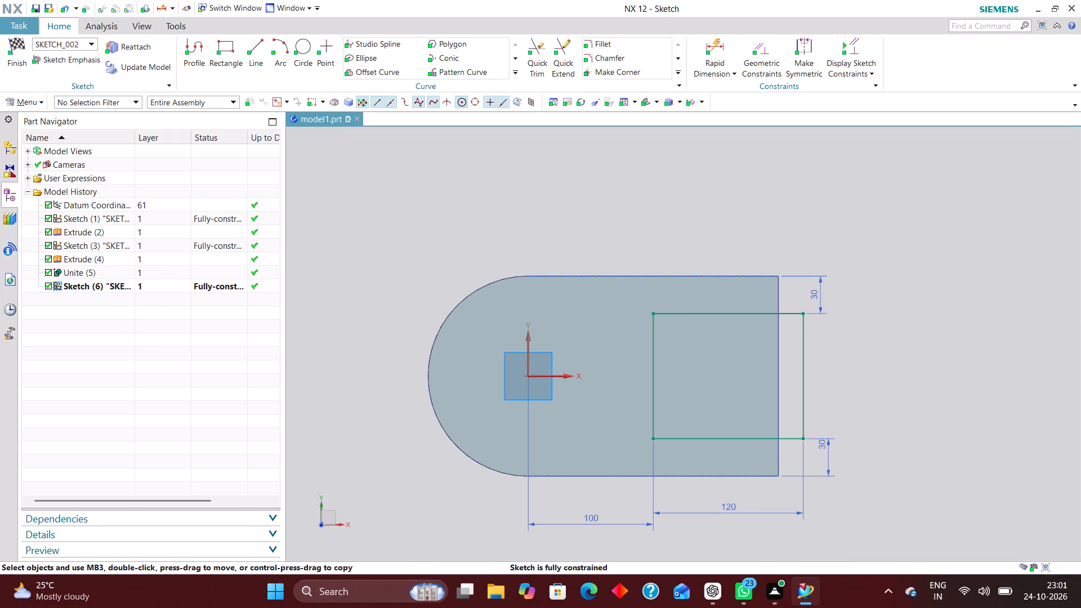
pyautogui.click(18, 35)
pyautogui.click(19, 45)
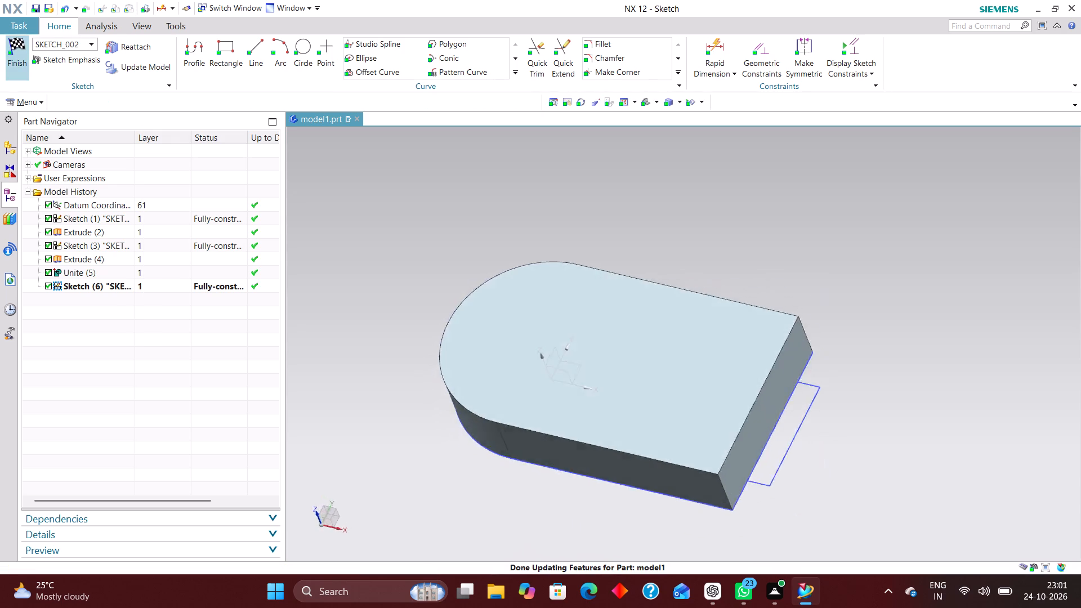
# Extrude the slot rectangle from -35 mm to 120 mm as a separate body, with no Boolean operation.
pyautogui.click(161, 47)
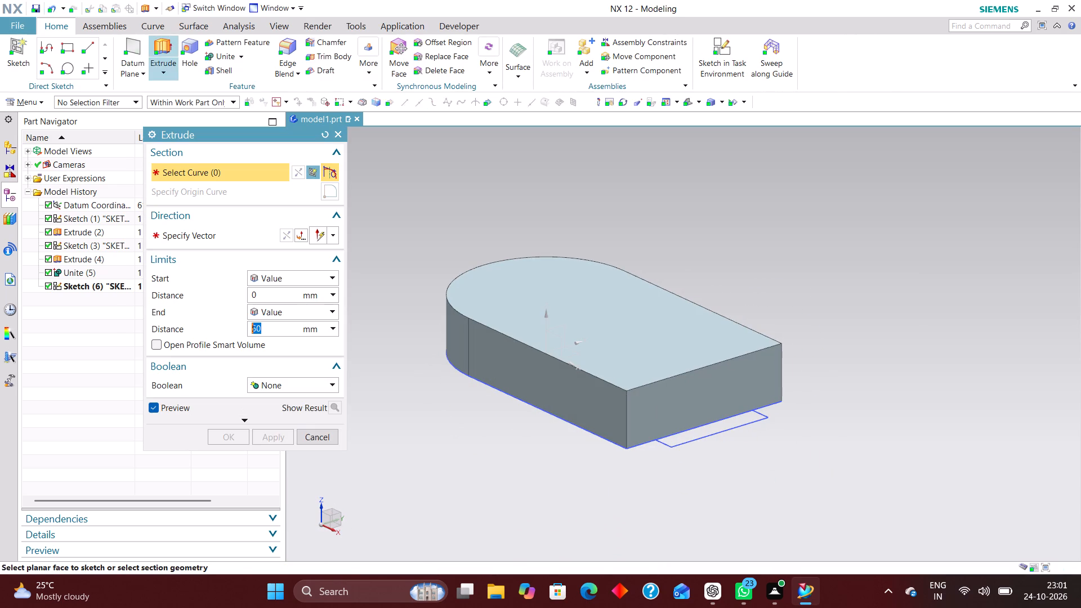
pyautogui.click(744, 425)
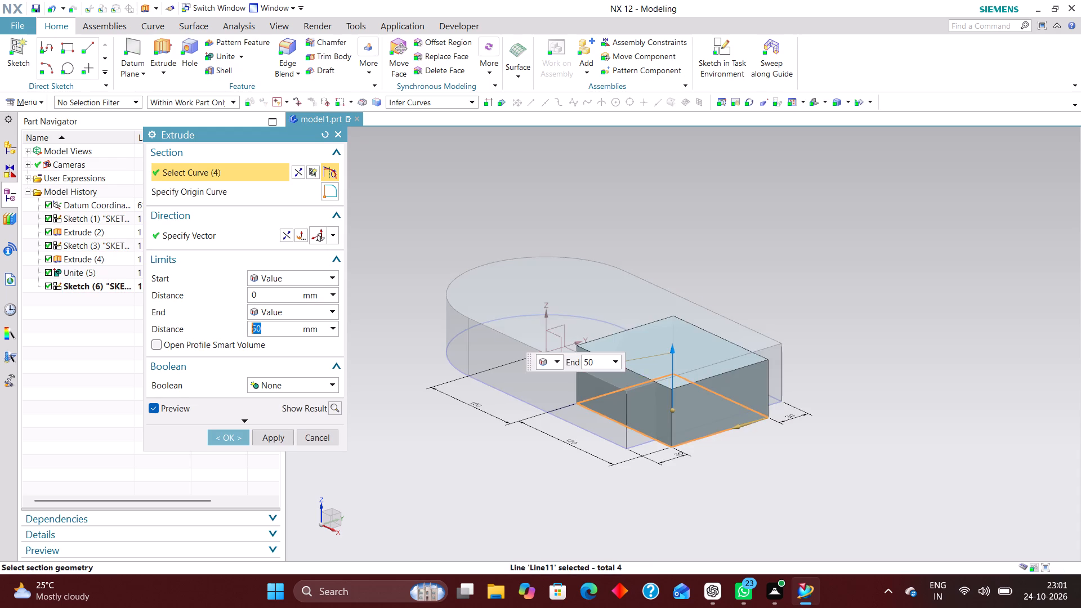
pyautogui.moveTo(669, 353); pyautogui.dragTo(664, 269)
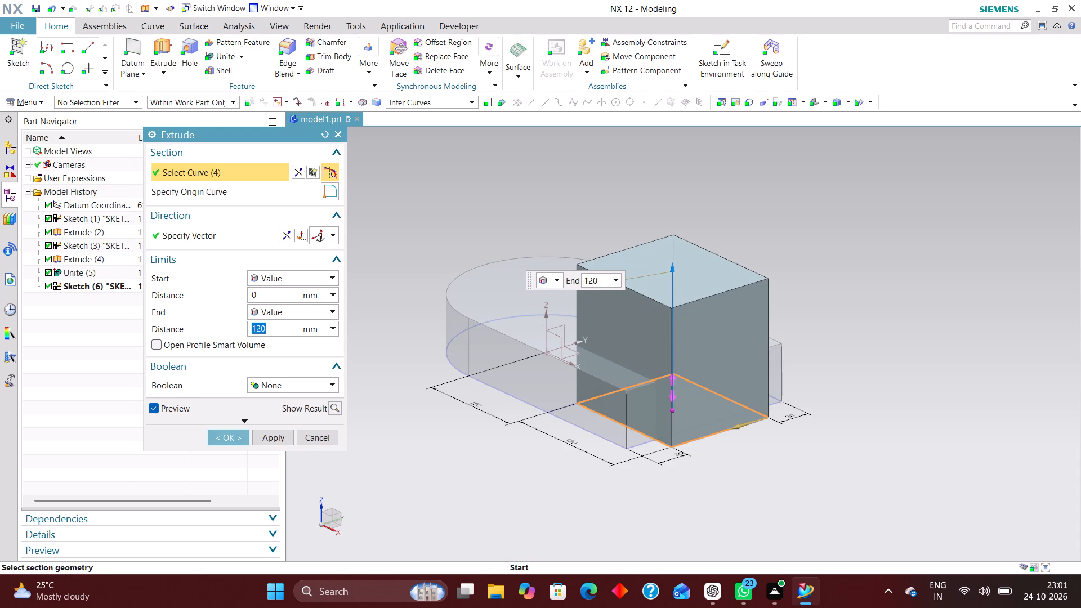
pyautogui.moveTo(671, 412); pyautogui.dragTo(680, 453)
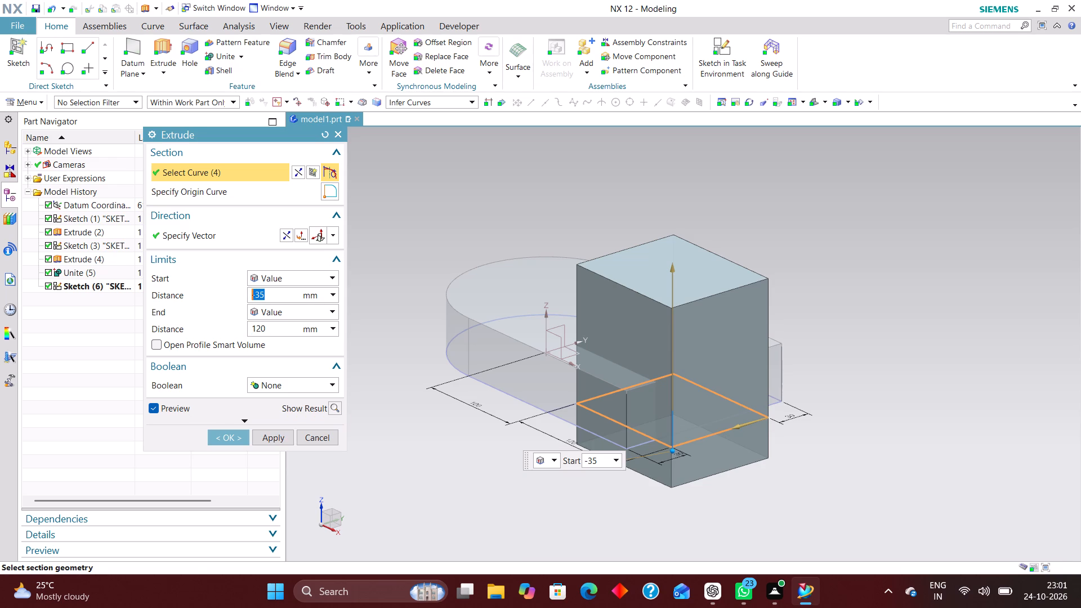
pyautogui.click(242, 434)
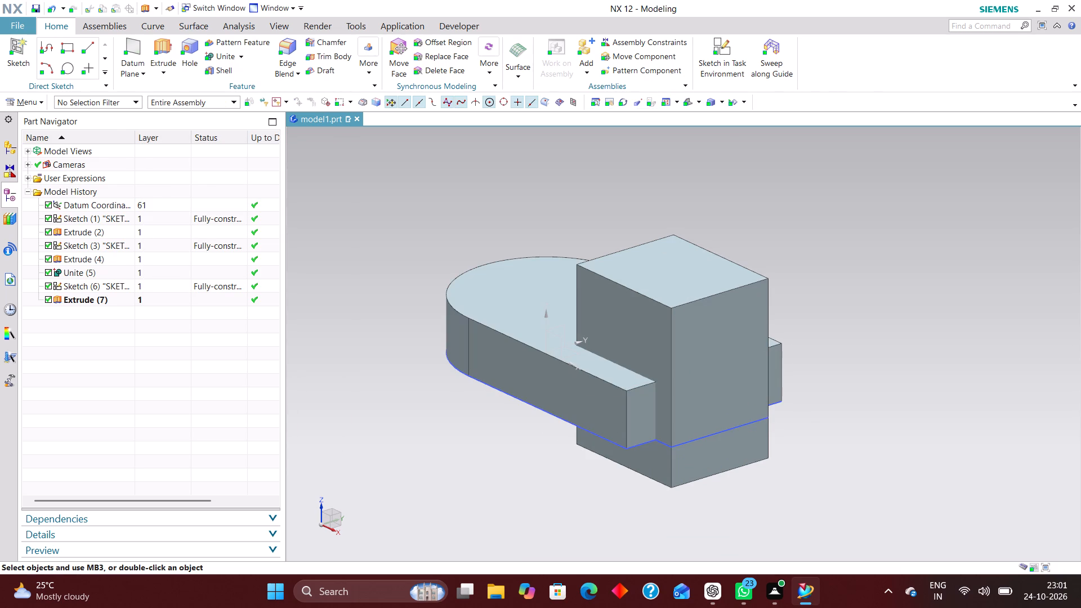
# Subtract the extruded block from the bracket body to cut the open slot.
pyautogui.click(239, 54)
pyautogui.click(245, 82)
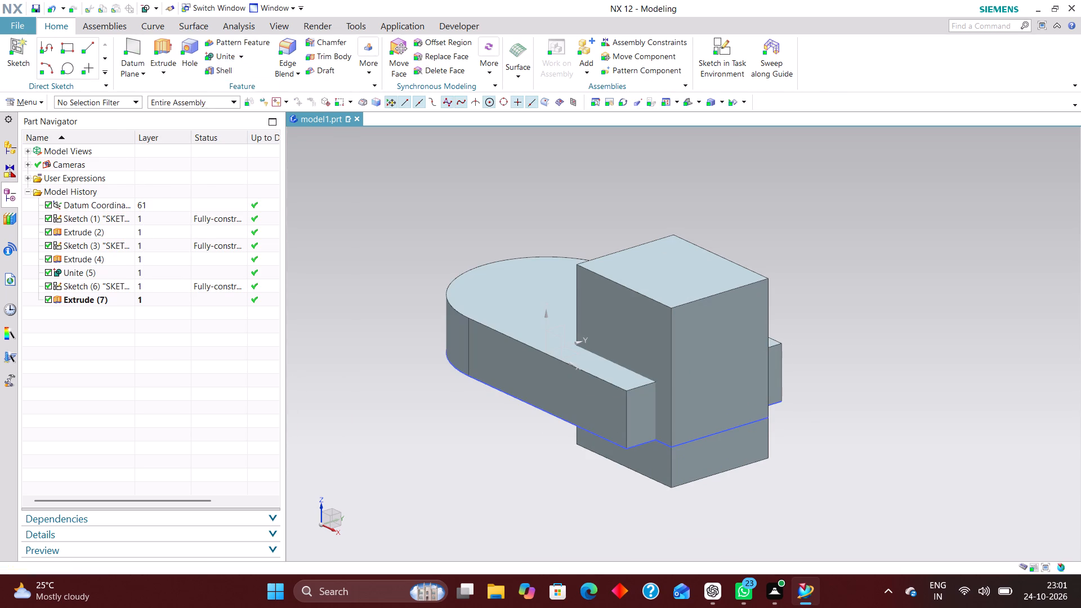
pyautogui.click(570, 404)
pyautogui.click(655, 330)
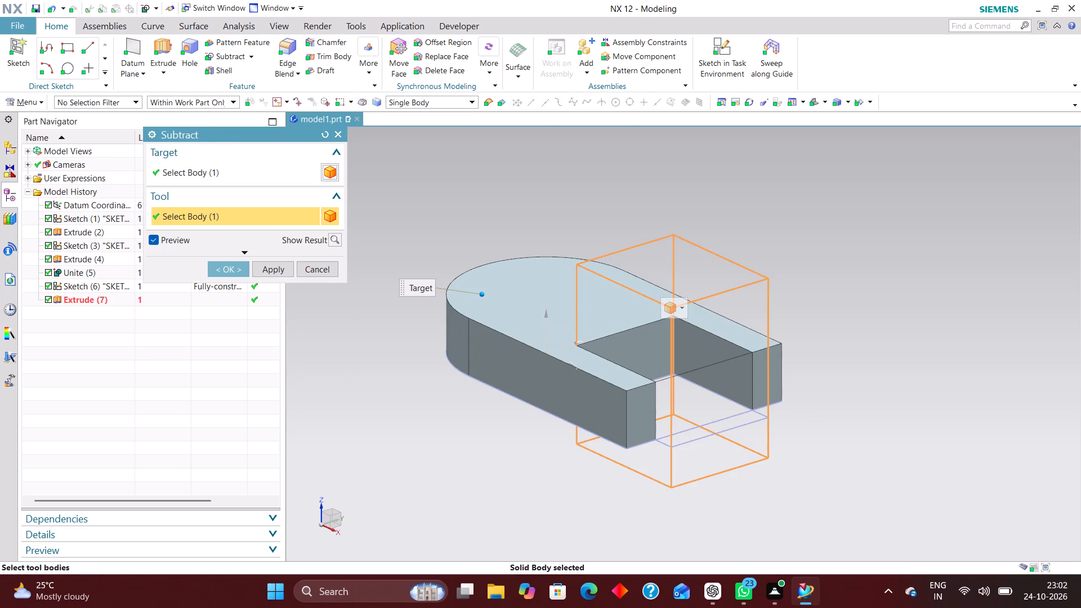
pyautogui.click(230, 272)
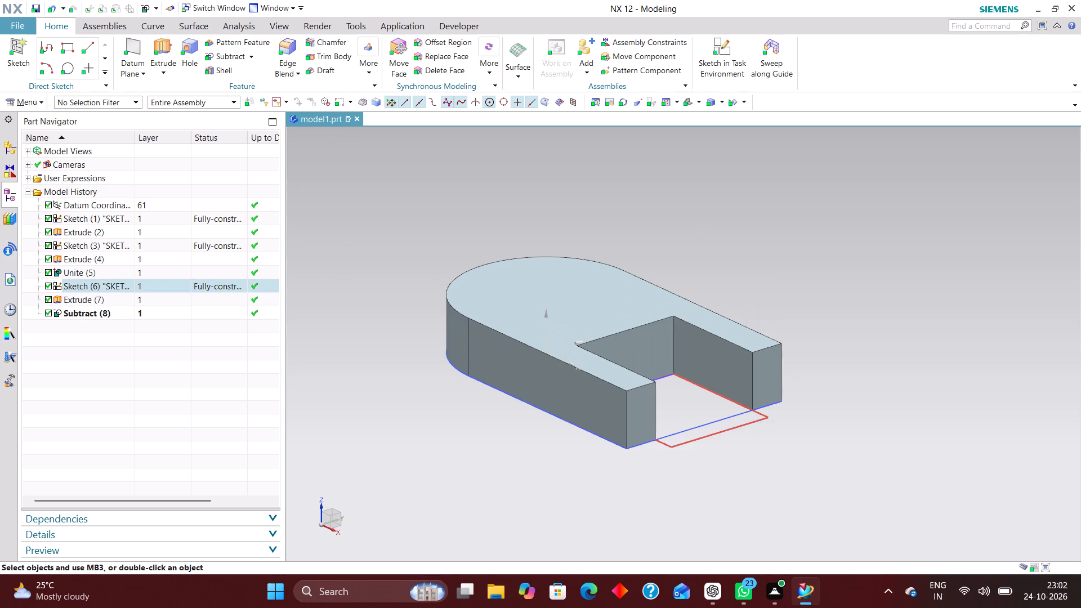
# Hide the slot sketch, Sketch (6), and the earlier Sketch (3).
pyautogui.moveTo(717, 432); pyautogui.dragTo(718, 482, button='right')
pyautogui.moveTo(709, 418); pyautogui.dragTo(729, 466, button='right')
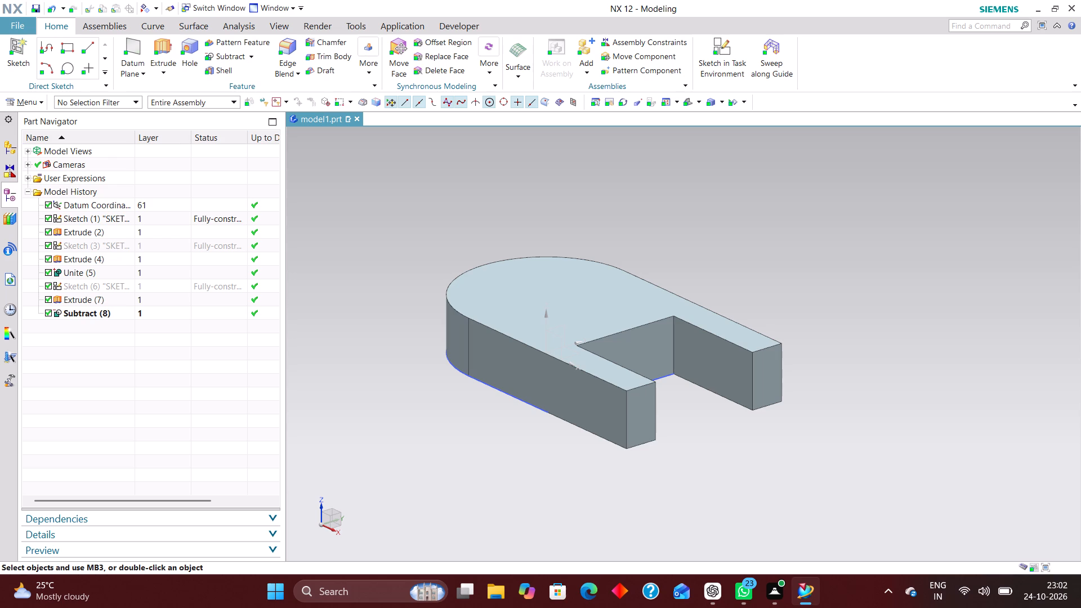
# Create a new task-environment sketch on the XZ plane of the datum coordinate system.
pyautogui.click(718, 45)
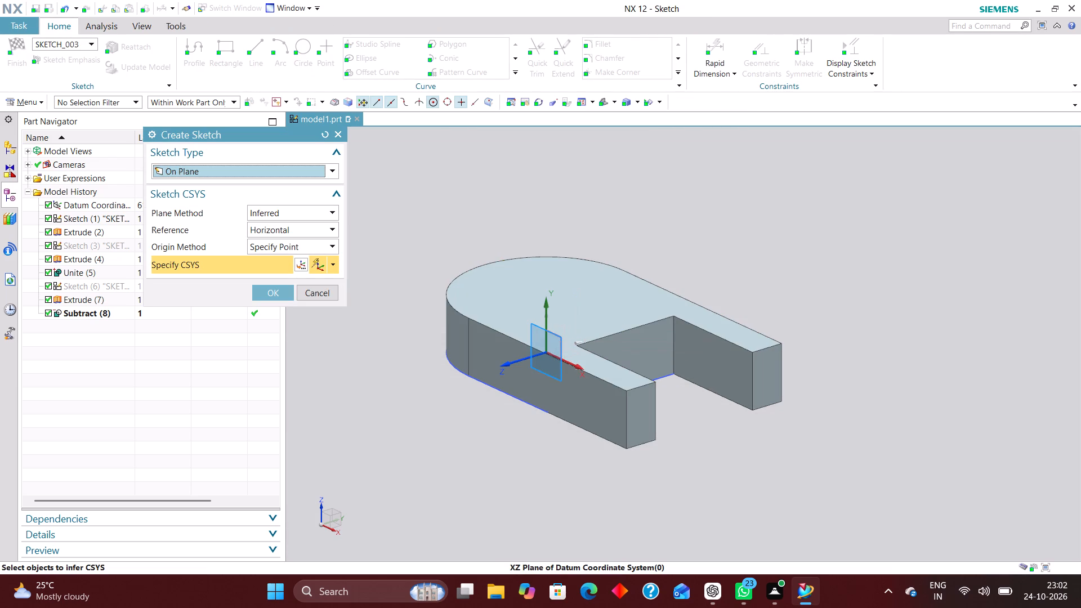
pyautogui.click(562, 337)
pyautogui.click(265, 292)
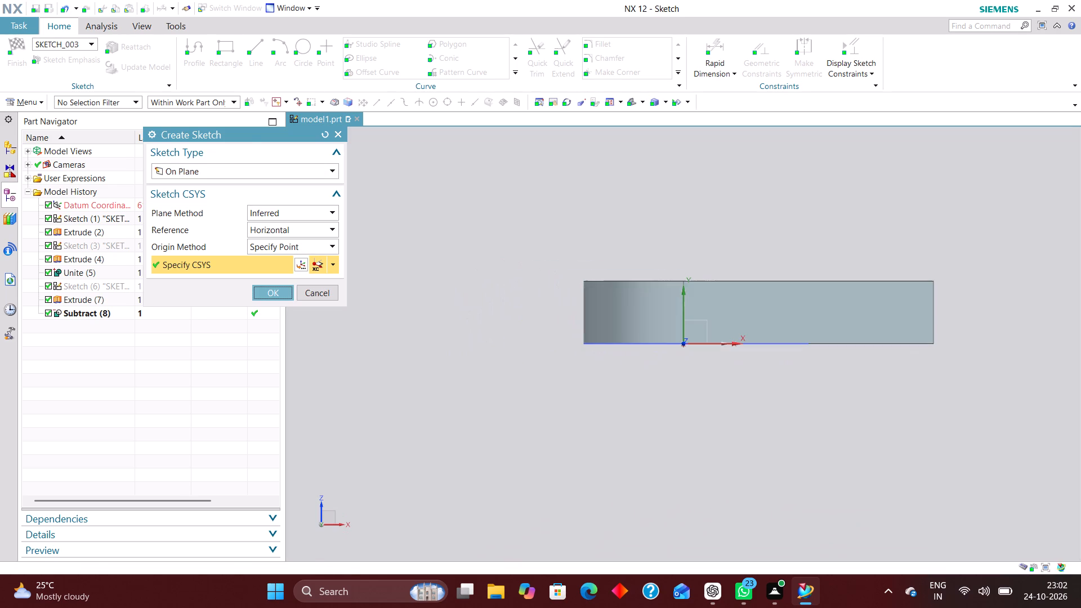
pyautogui.scroll(-3, 513, 337)
pyautogui.scroll(4, 702, 327)
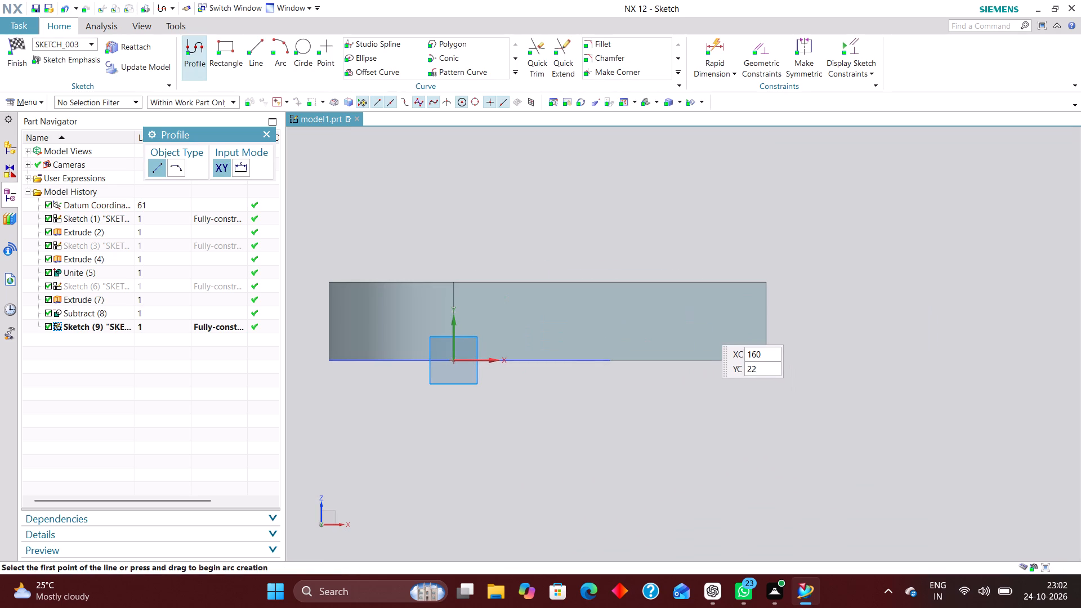
# Sketch a circle just below the bracket body, with its centre about 22 mm below the horizontal axis.
pyautogui.click(254, 52)
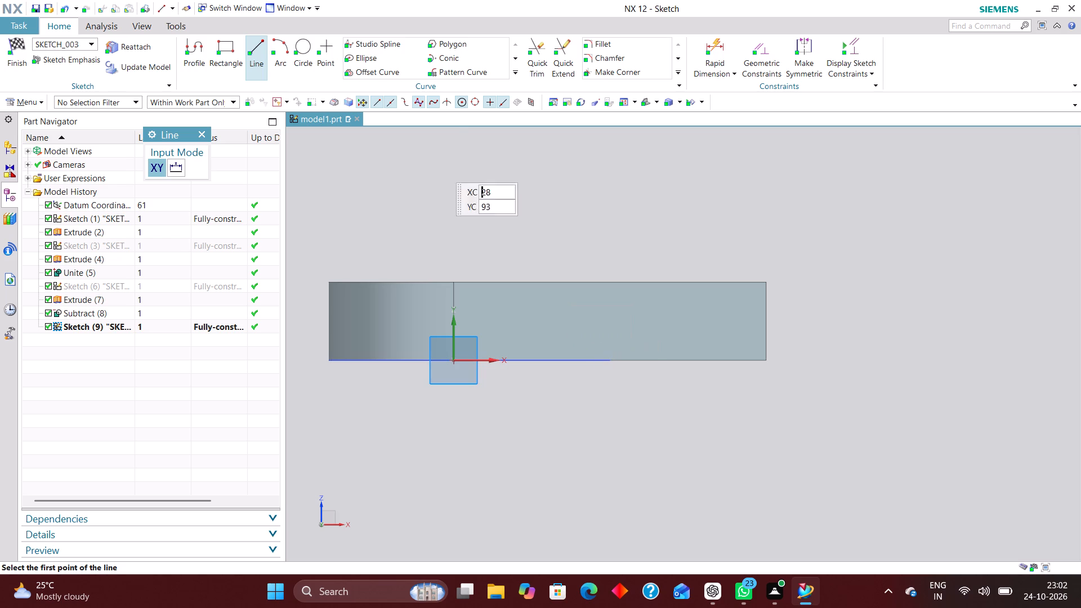
pyautogui.click(303, 41)
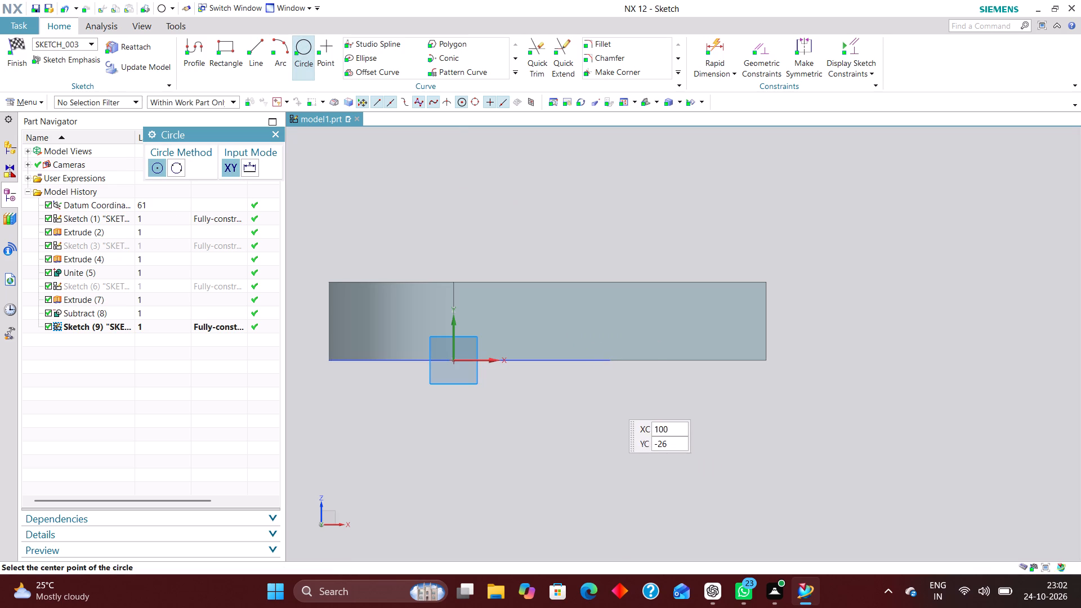
pyautogui.click(606, 395)
pyautogui.click(634, 415)
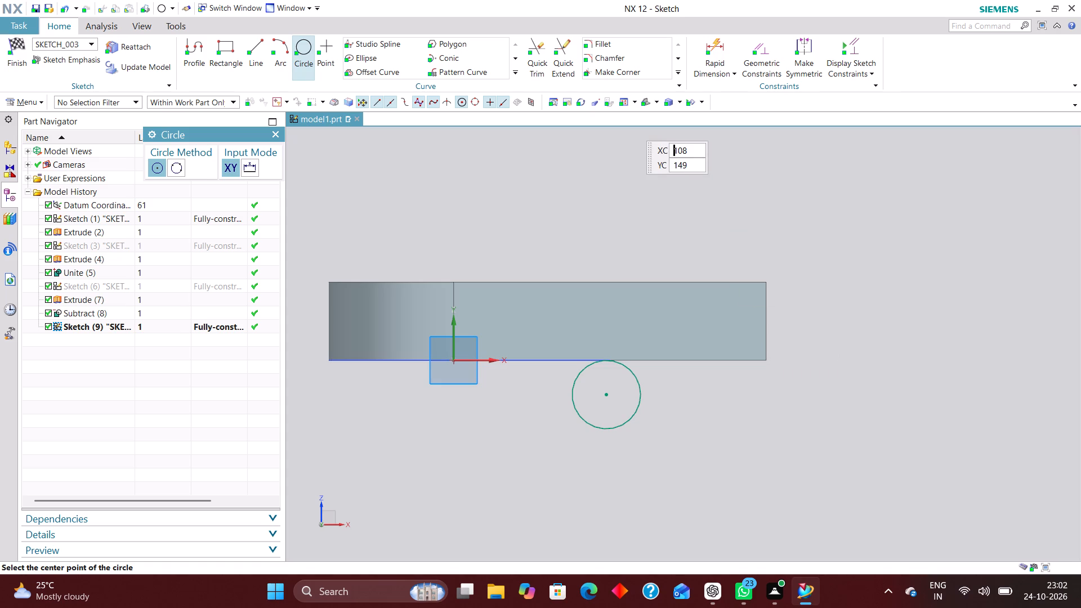
# Dimension the circle's centre 36.5 mm below the sketch's horizontal axis.
pyautogui.click(716, 41)
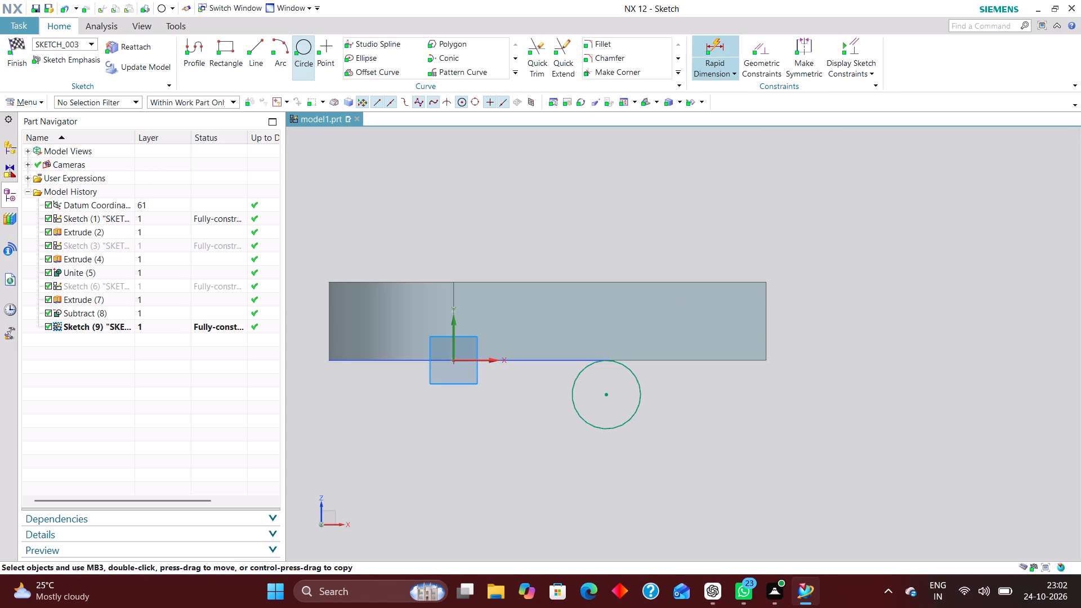
pyautogui.click(465, 363)
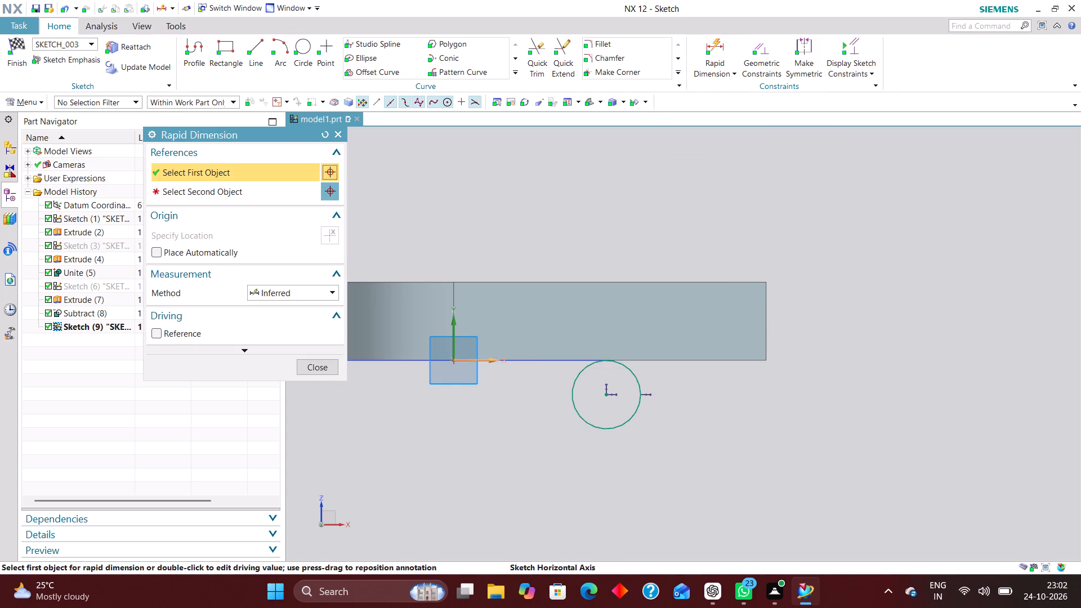
pyautogui.click(610, 394)
pyautogui.click(684, 378)
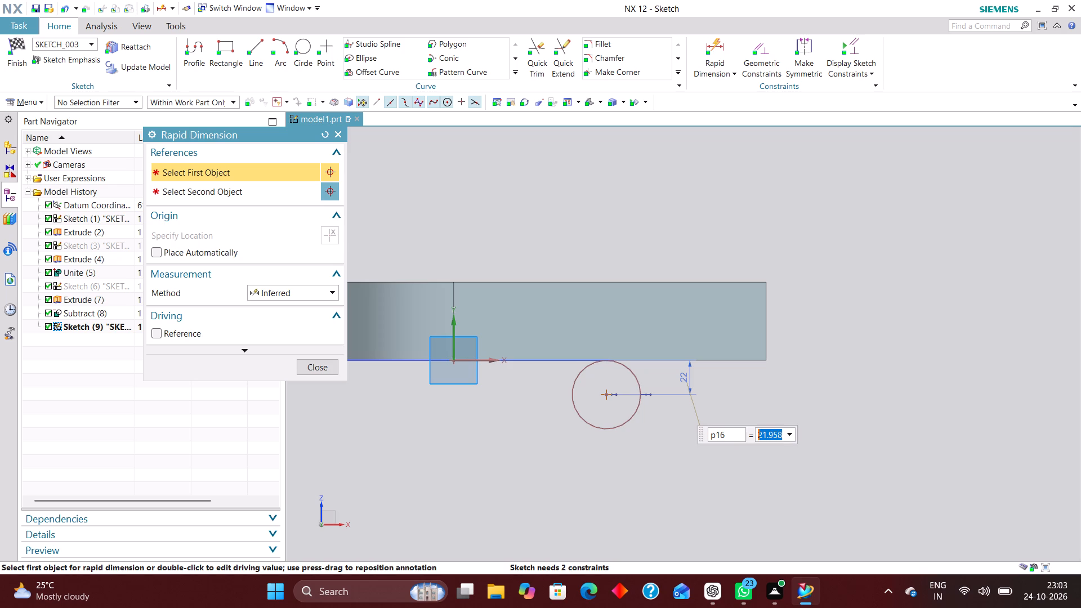
pyautogui.write('36.5')
pyautogui.press('Return')
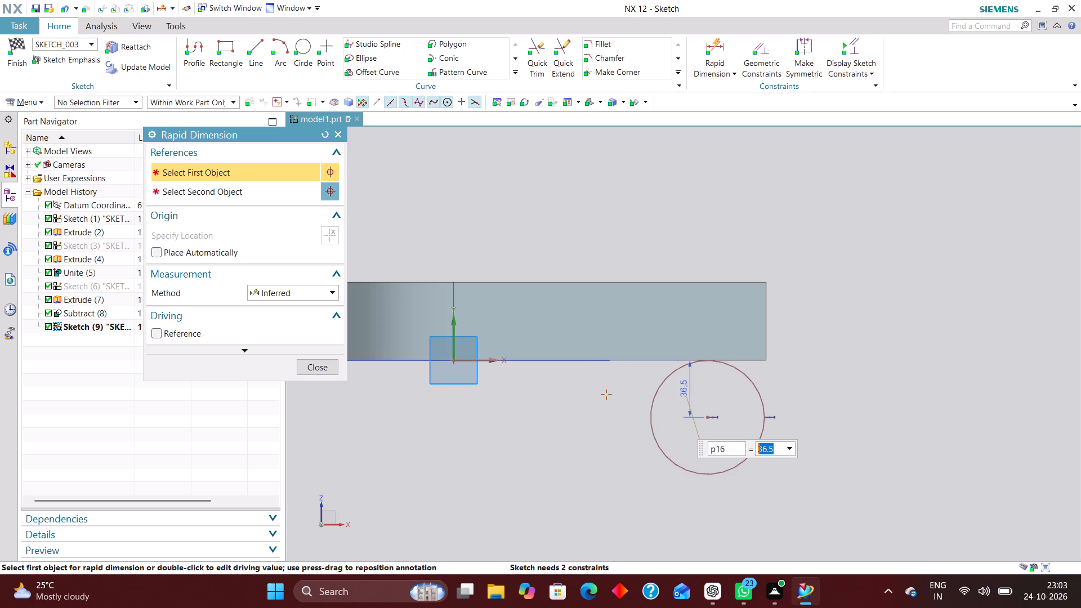
# Add a diametral dimension of 50 mm to the circle.
pyautogui.click(309, 293)
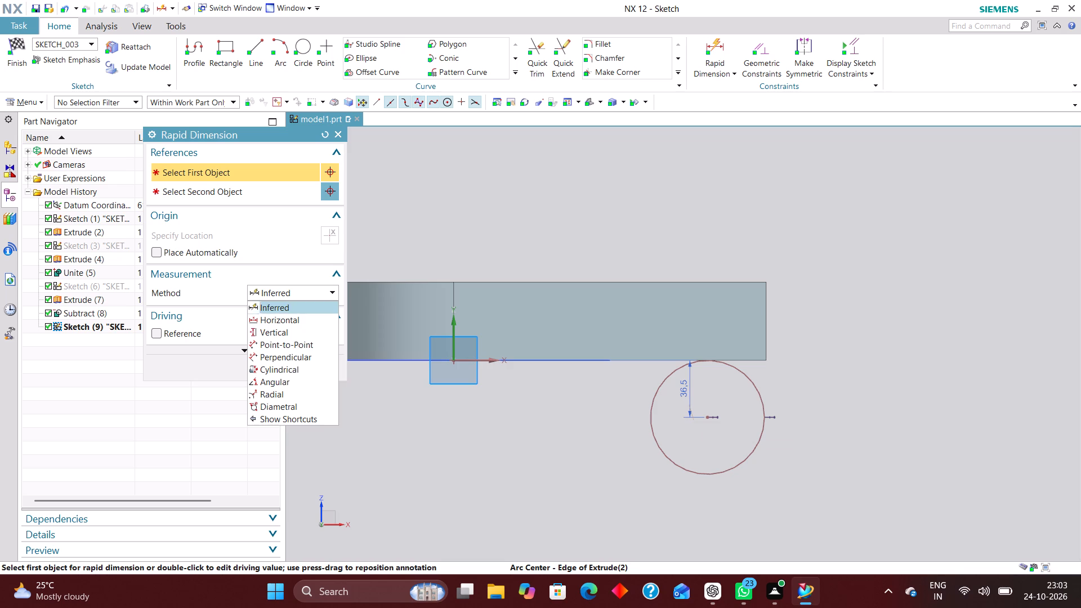
pyautogui.click(301, 404)
pyautogui.click(760, 400)
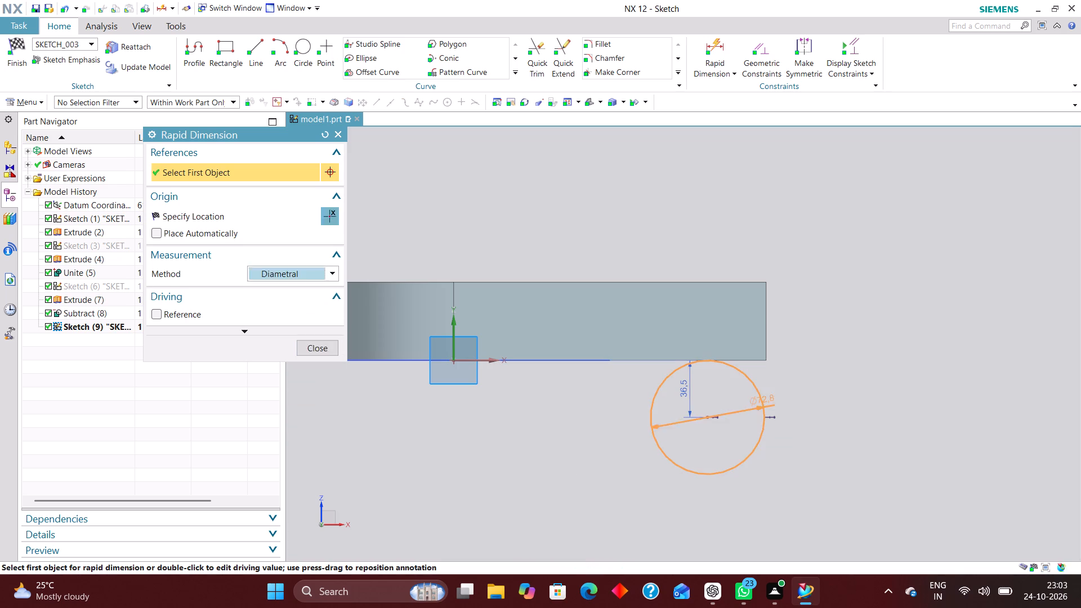
pyautogui.click(804, 361)
pyautogui.write('50')
pyautogui.press('Return')
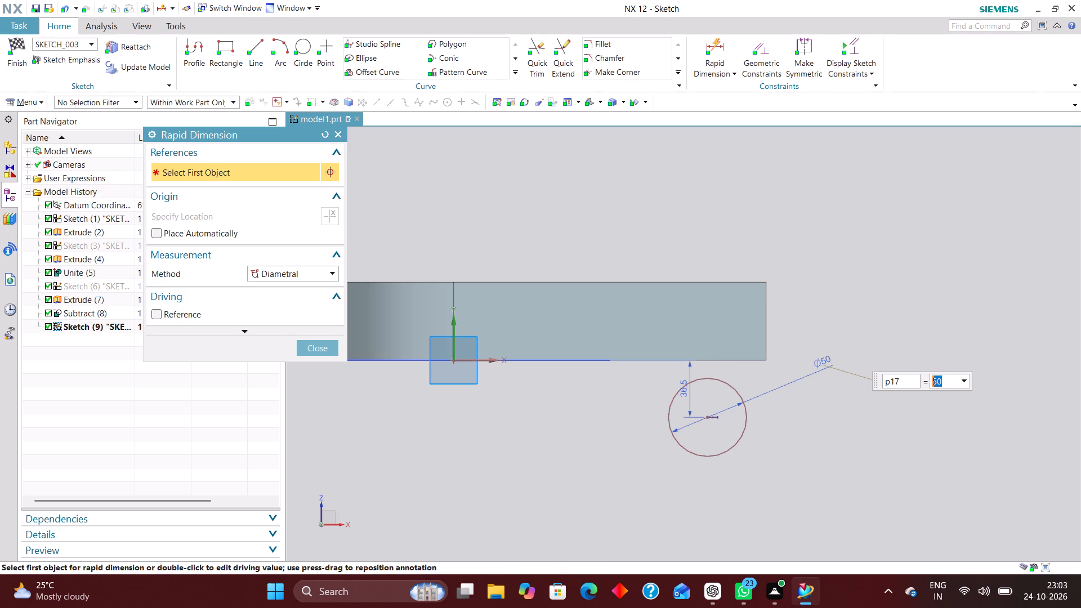
# Dimension the circle's centre 100 mm horizontally from the sketch's vertical axis, using the Inferred method.
pyautogui.click(291, 272)
pyautogui.click(293, 281)
pyautogui.click(294, 285)
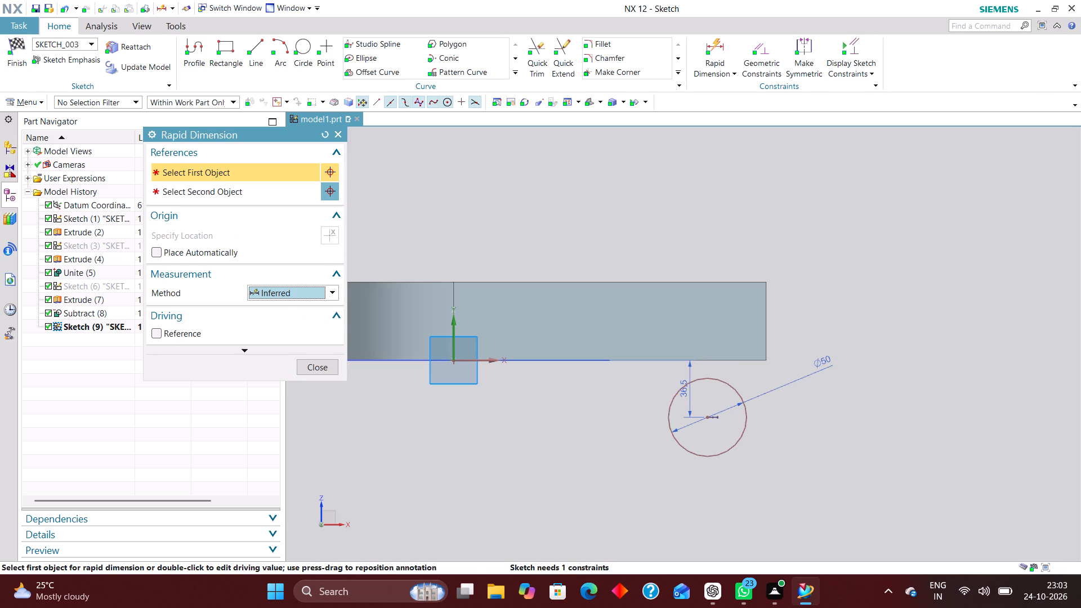
pyautogui.click(453, 330)
pyautogui.click(712, 419)
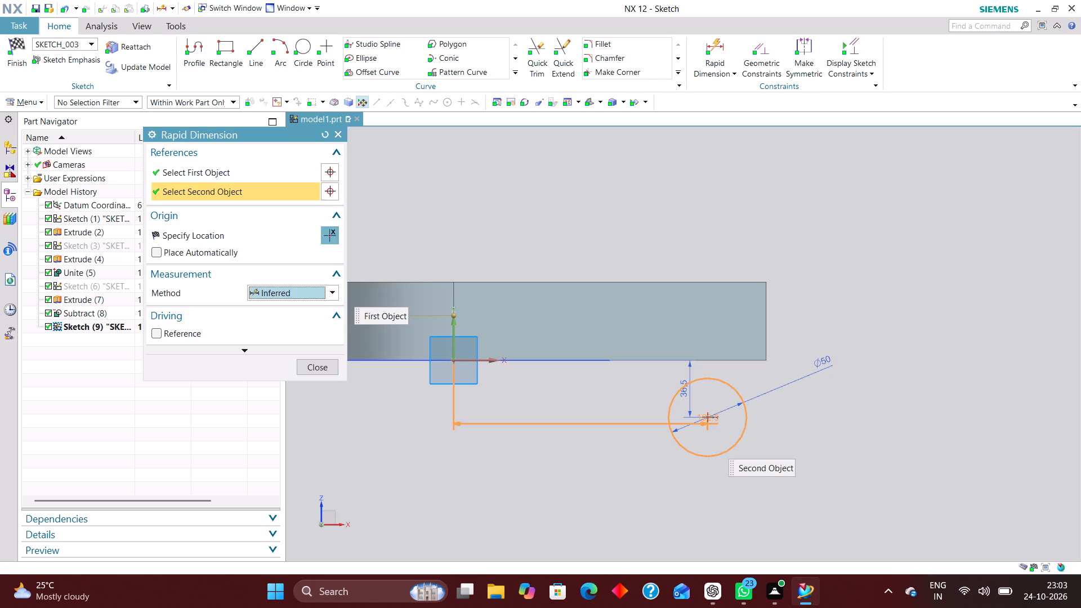
pyautogui.click(594, 486)
pyautogui.write('100')
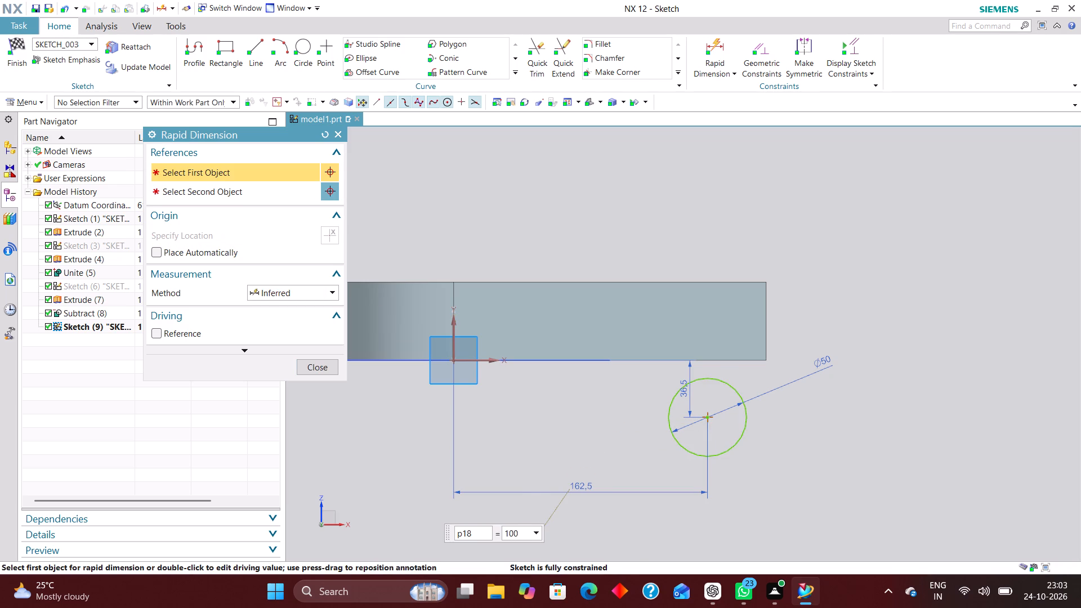
pyautogui.press('Return')
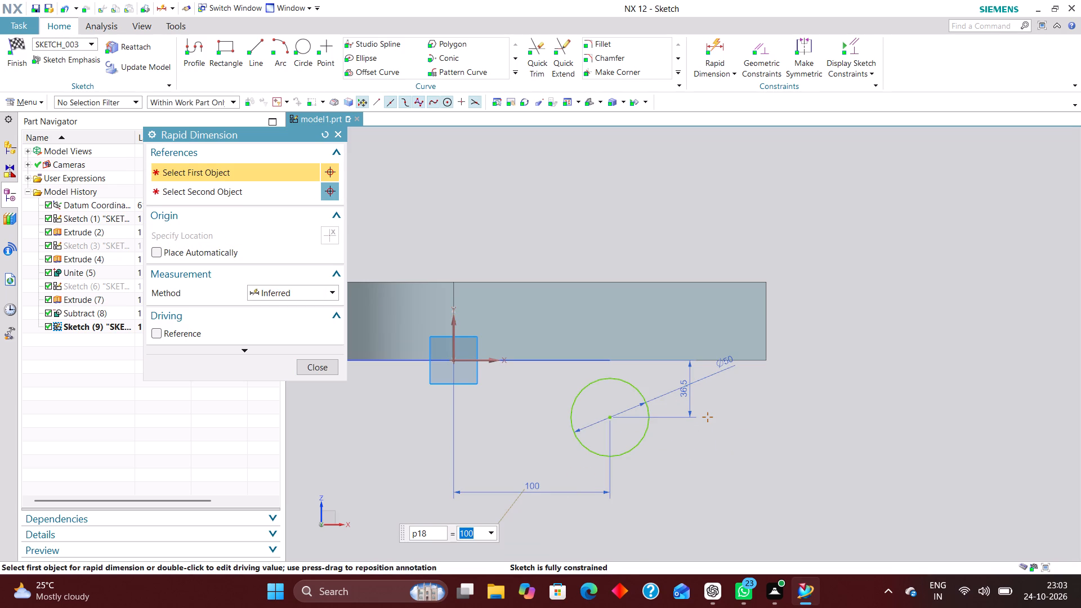
pyautogui.click(326, 366)
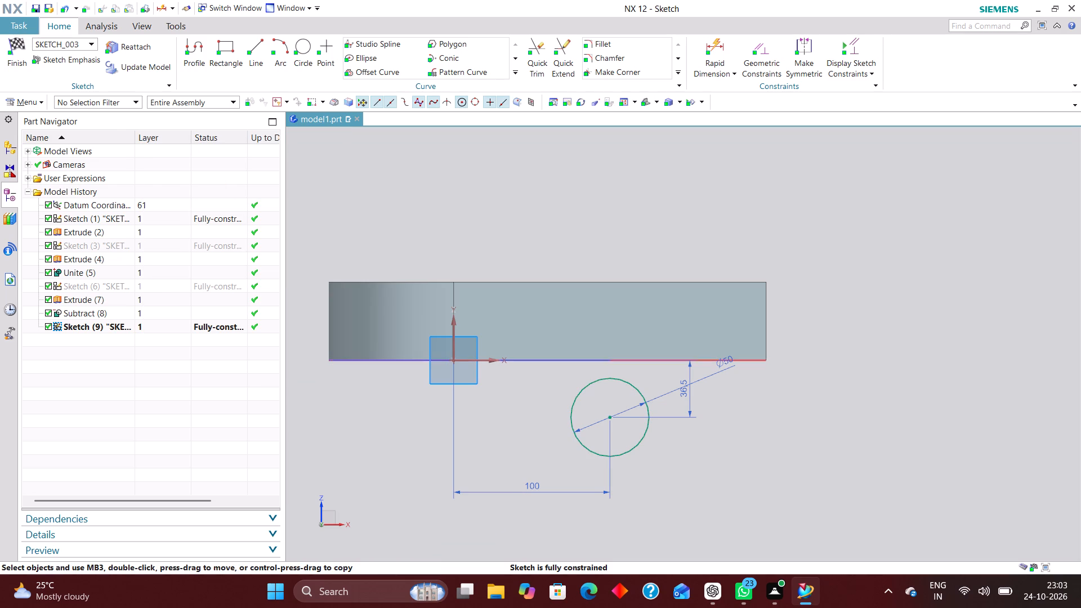
# Draw two vertical lines, one on each side of the circle, running from inside the bracket body down past the circle's centre.
pyautogui.click(250, 42)
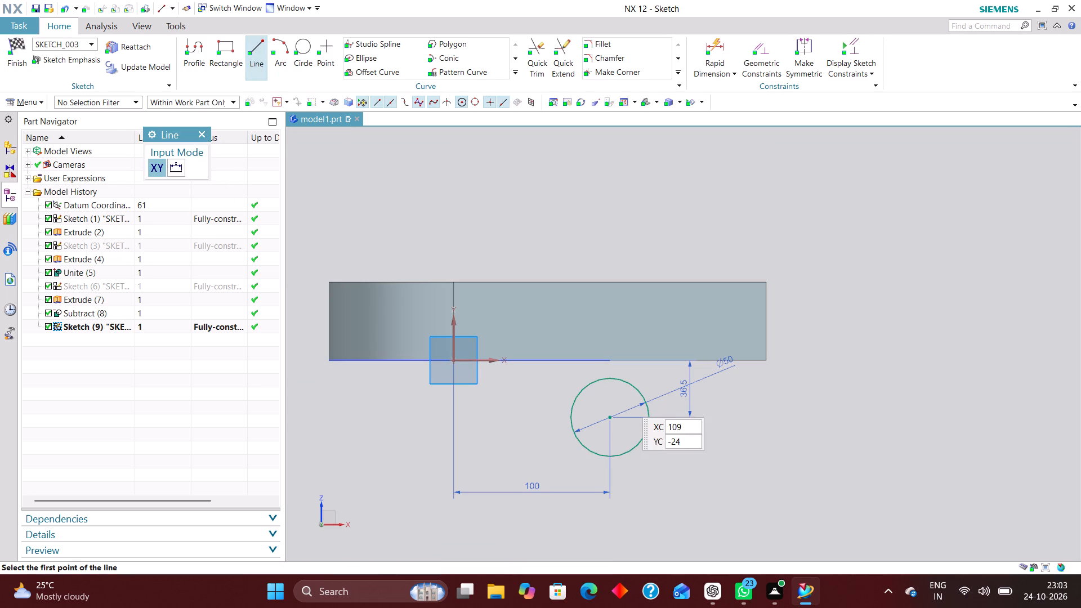
pyautogui.click(556, 323)
pyautogui.click(560, 449)
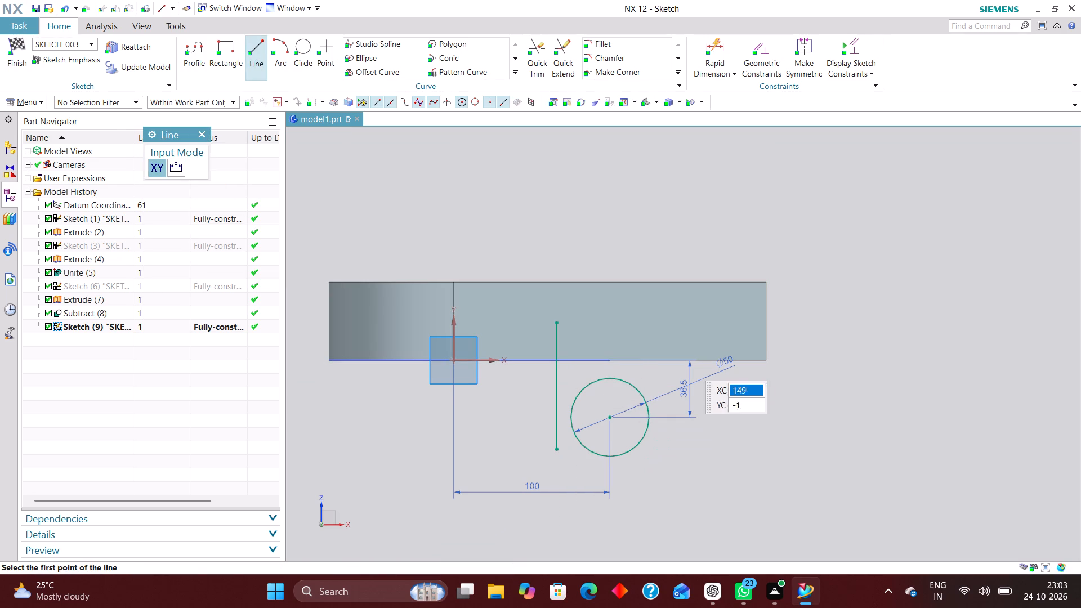
pyautogui.click(656, 317)
pyautogui.click(660, 455)
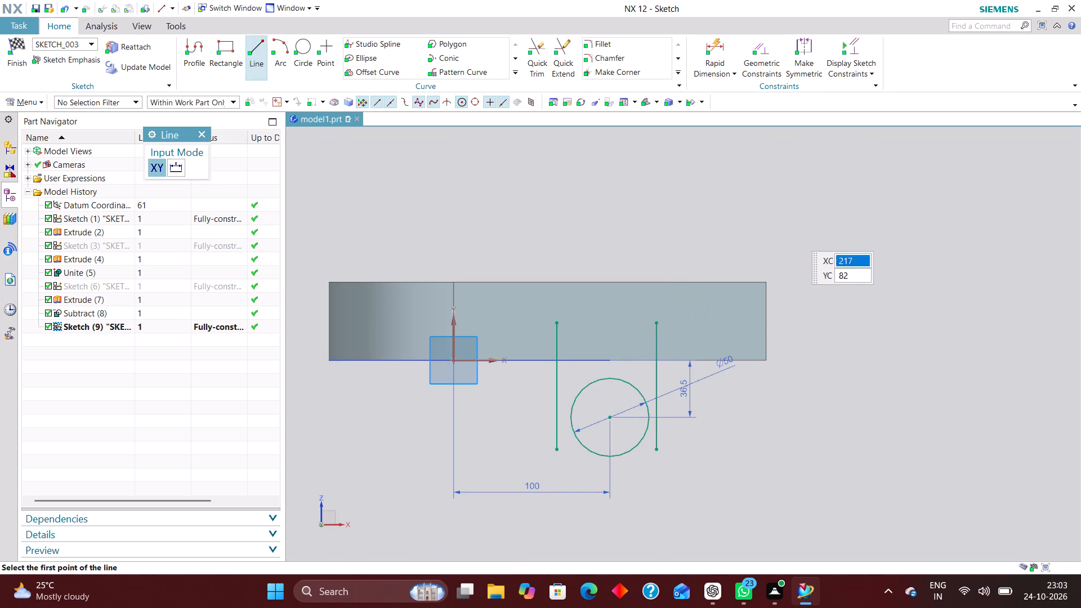
# Constrain both vertical lines tangent to the circle.
pyautogui.click(765, 47)
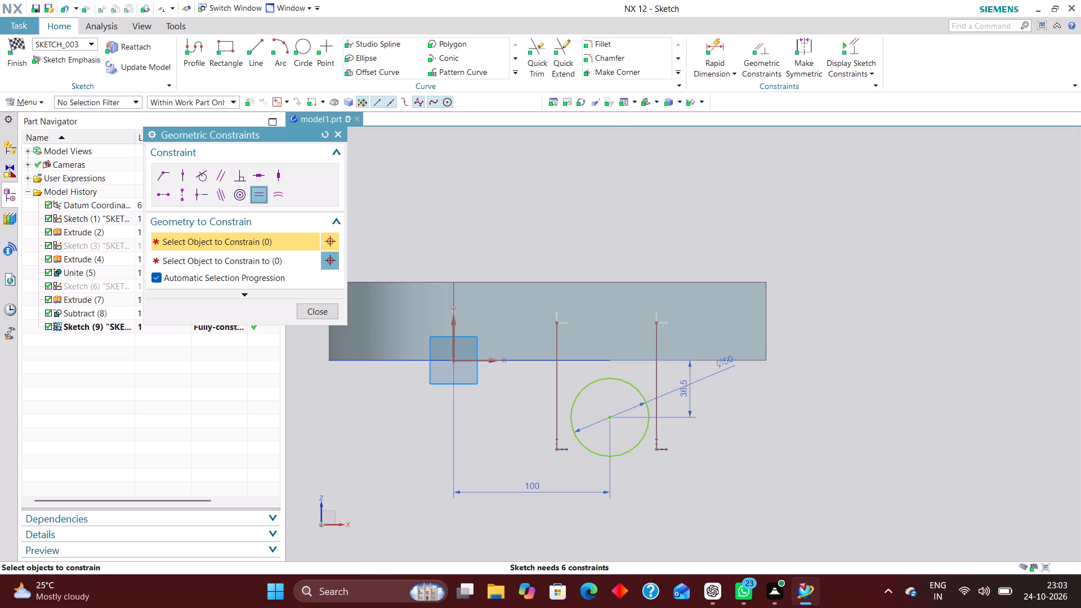
pyautogui.click(200, 172)
pyautogui.click(571, 430)
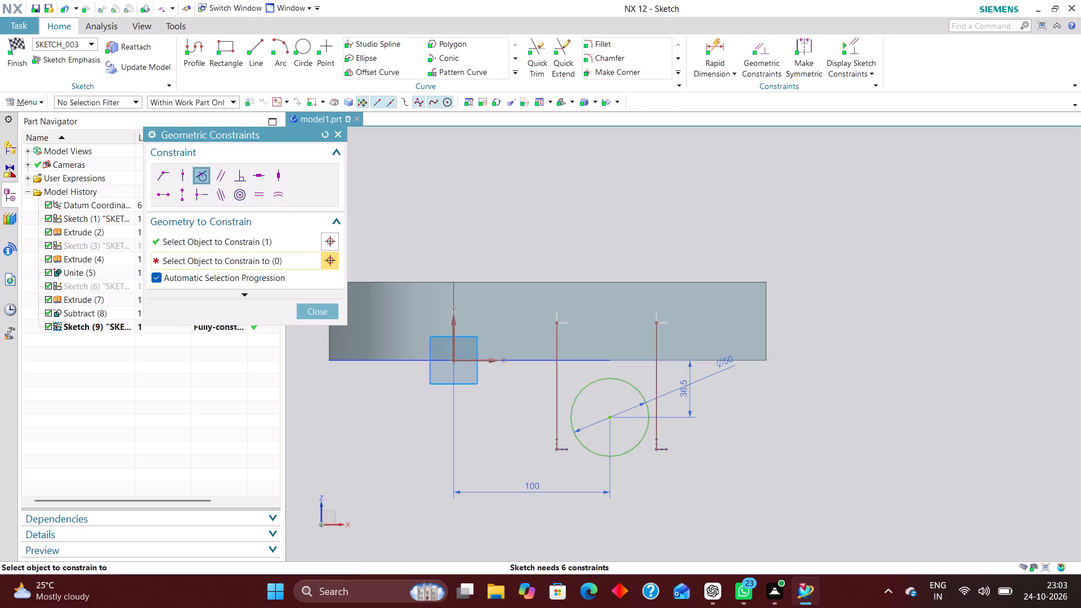
pyautogui.click(555, 412)
pyautogui.click(641, 432)
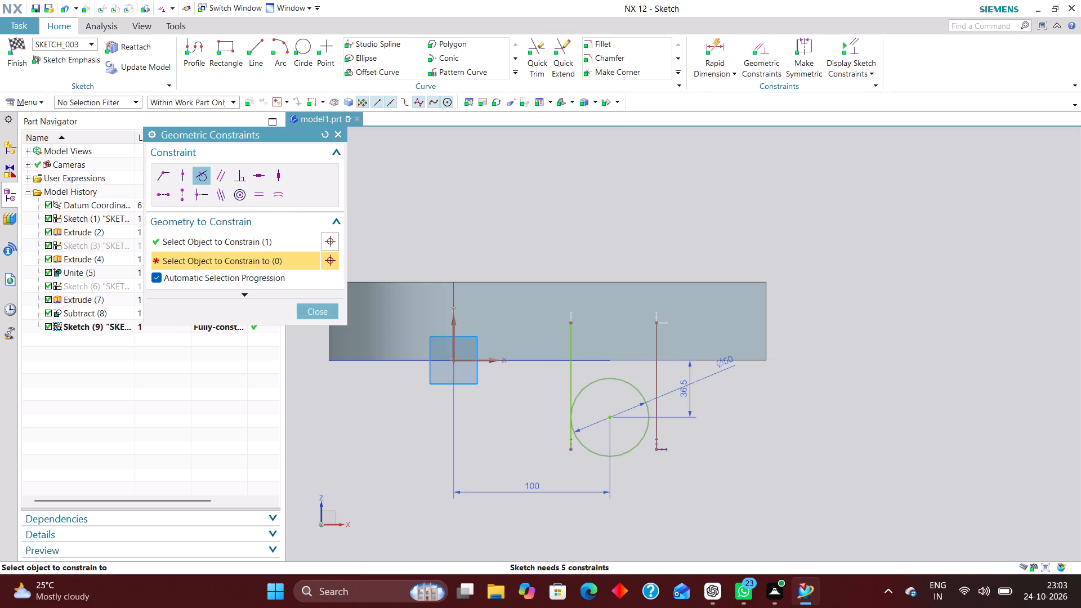
pyautogui.click(658, 435)
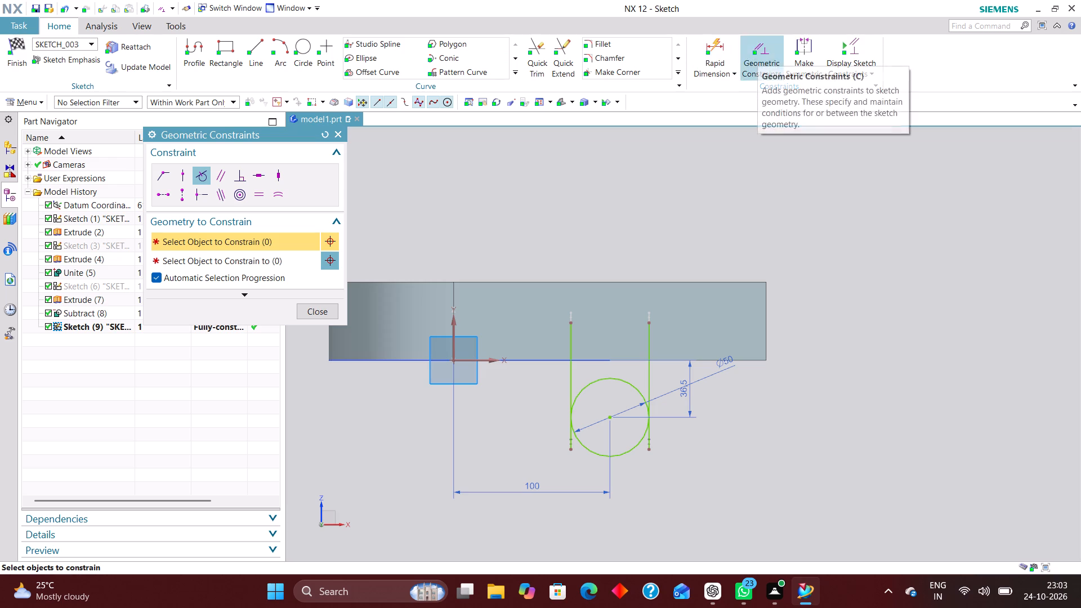
# Constrain the lower endpoints of both vertical lines onto the circle with Point on Curve.
pyautogui.click(181, 173)
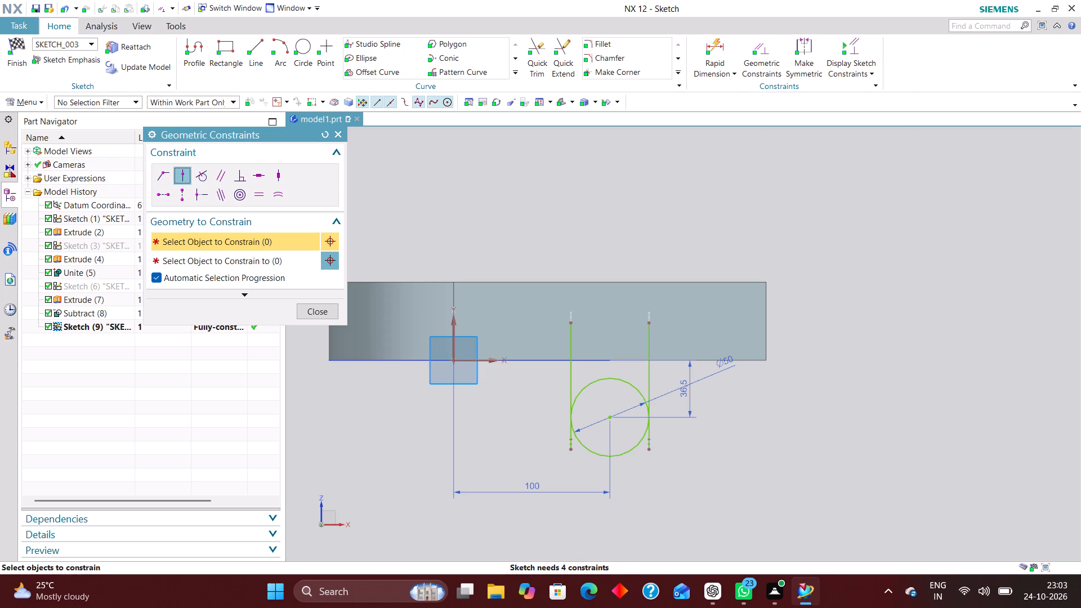
pyautogui.click(570, 446)
pyautogui.click(582, 444)
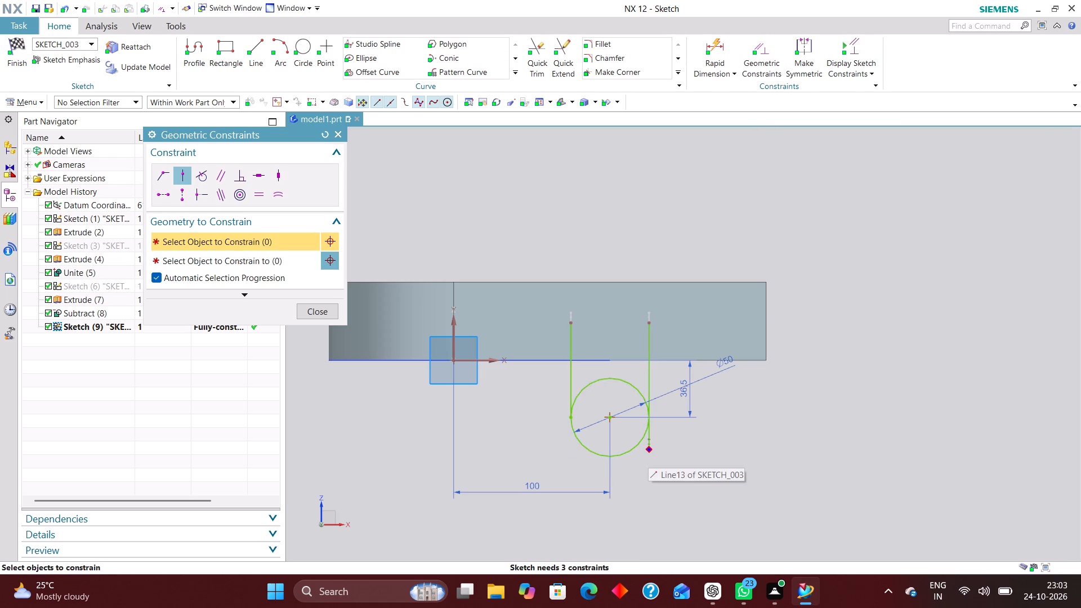
pyautogui.click(654, 451)
pyautogui.click(628, 450)
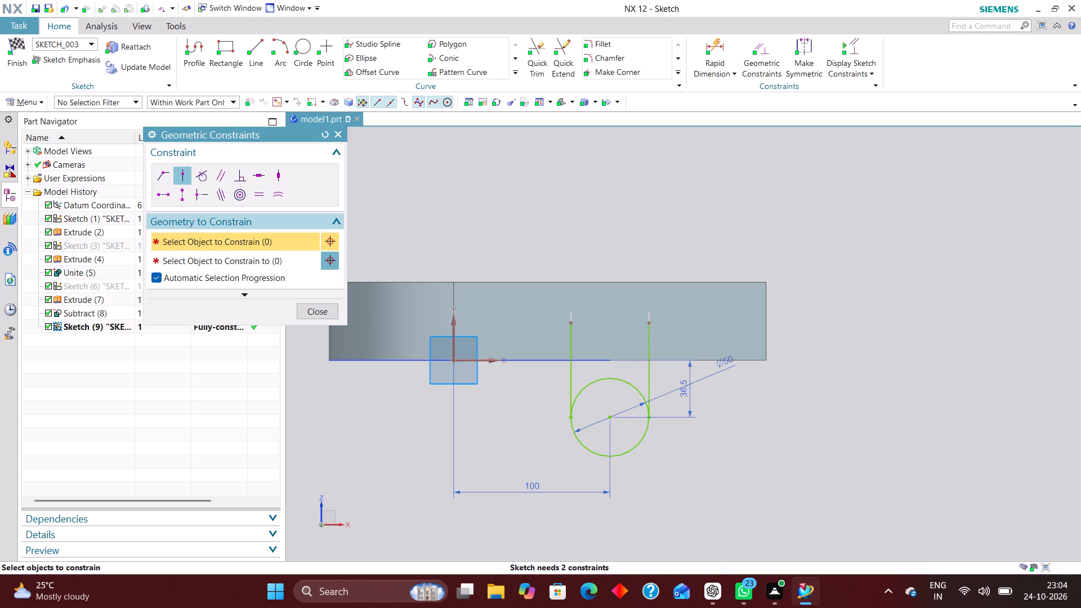
pyautogui.click(340, 136)
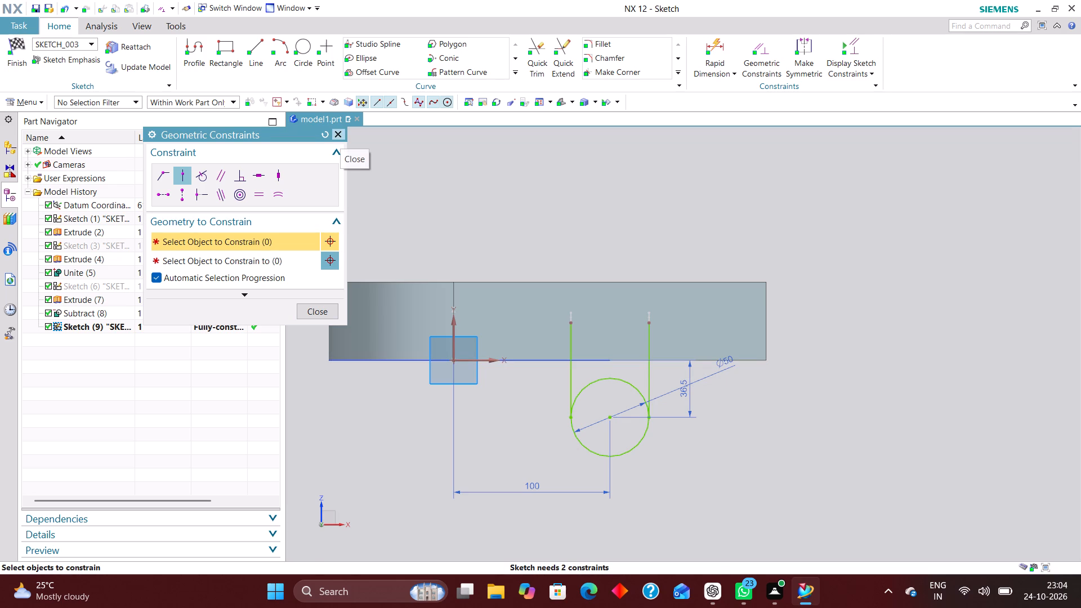
# Connect the upper ends of the two vertical lines with a horizontal line.
pyautogui.click(263, 46)
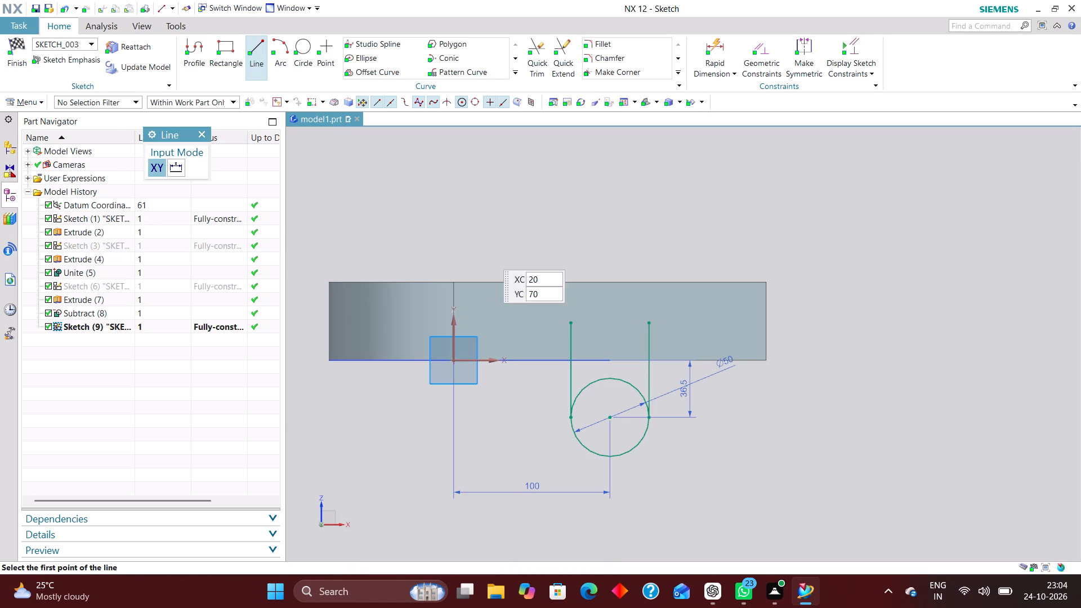
pyautogui.click(571, 322)
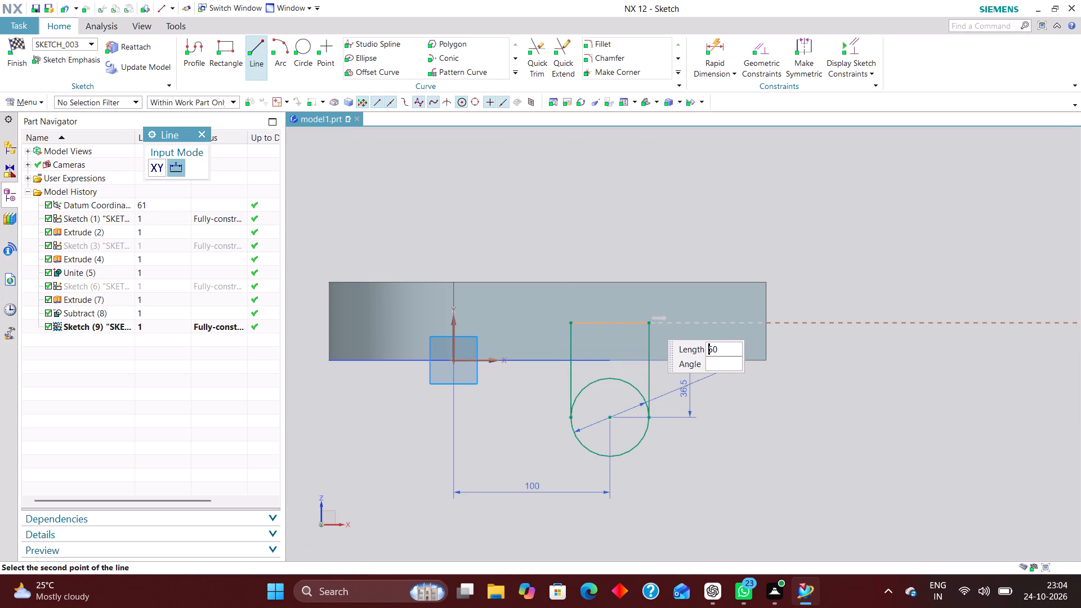
pyautogui.click(649, 321)
pyautogui.click(211, 133)
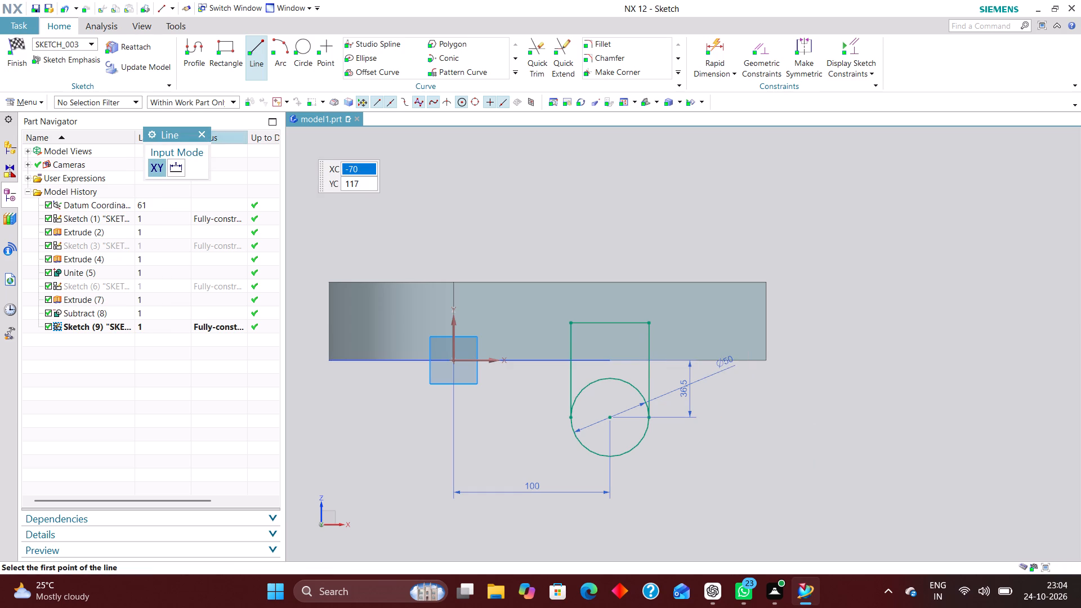
# Trim away the circle's upper half between the two vertical lines to leave a closed U-shaped profile.
pyautogui.click(558, 57)
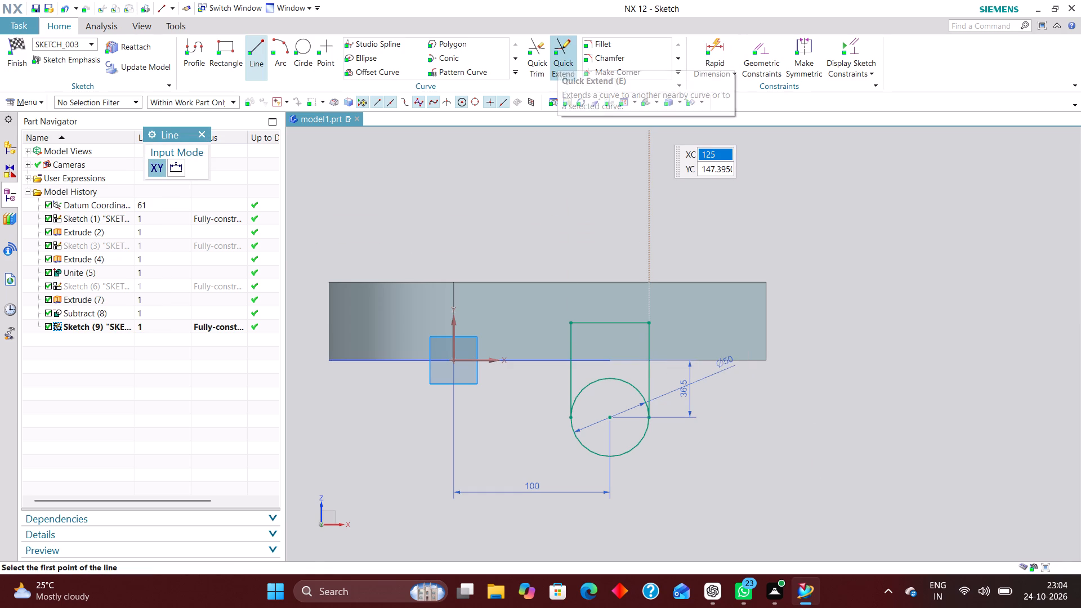
pyautogui.click(539, 58)
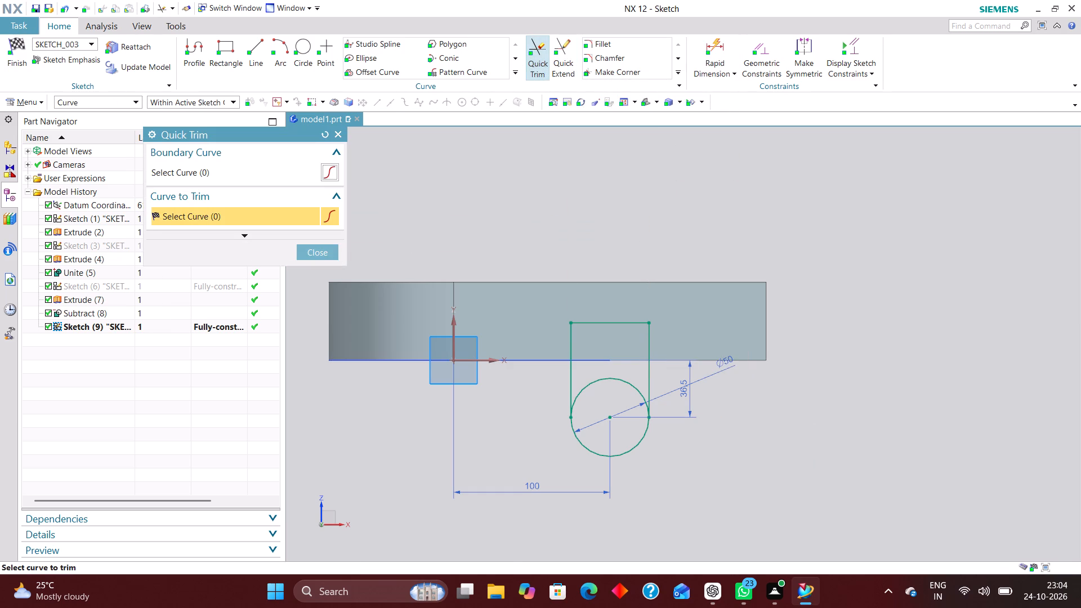
pyautogui.click(618, 378)
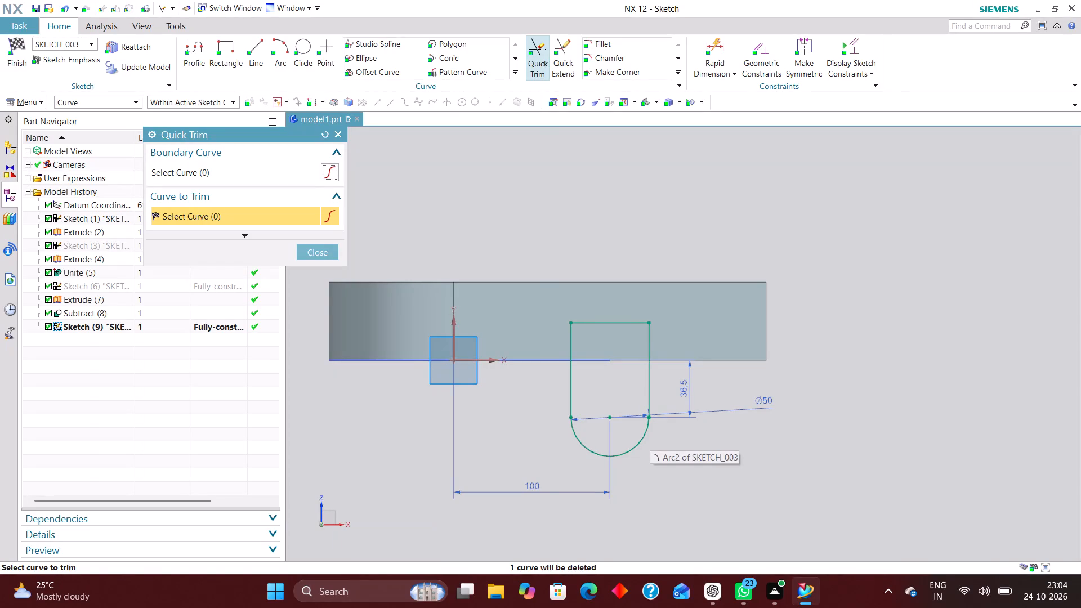
pyautogui.click(334, 132)
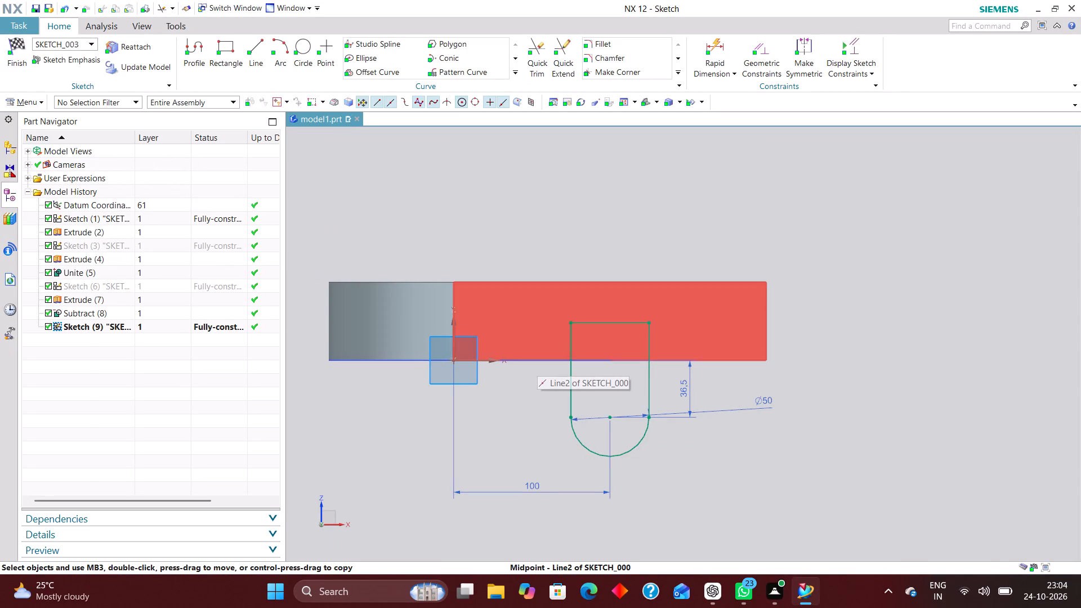
# Dimension the straight side length of the U-shaped profile with Rapid Dimension and finish the sketch.
pyautogui.click(711, 44)
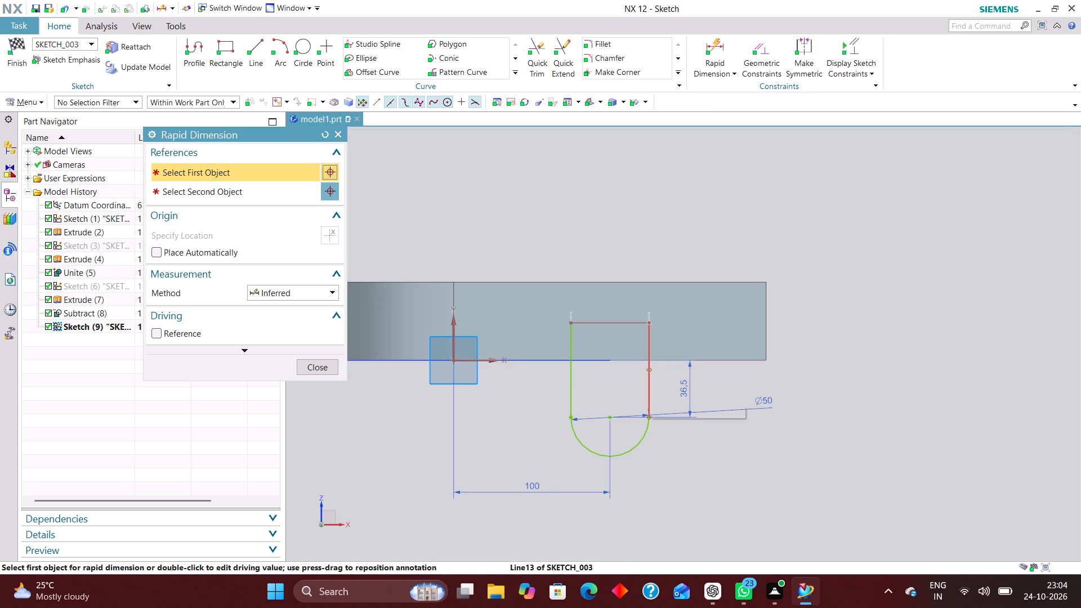
pyautogui.click(649, 390)
pyautogui.click(729, 382)
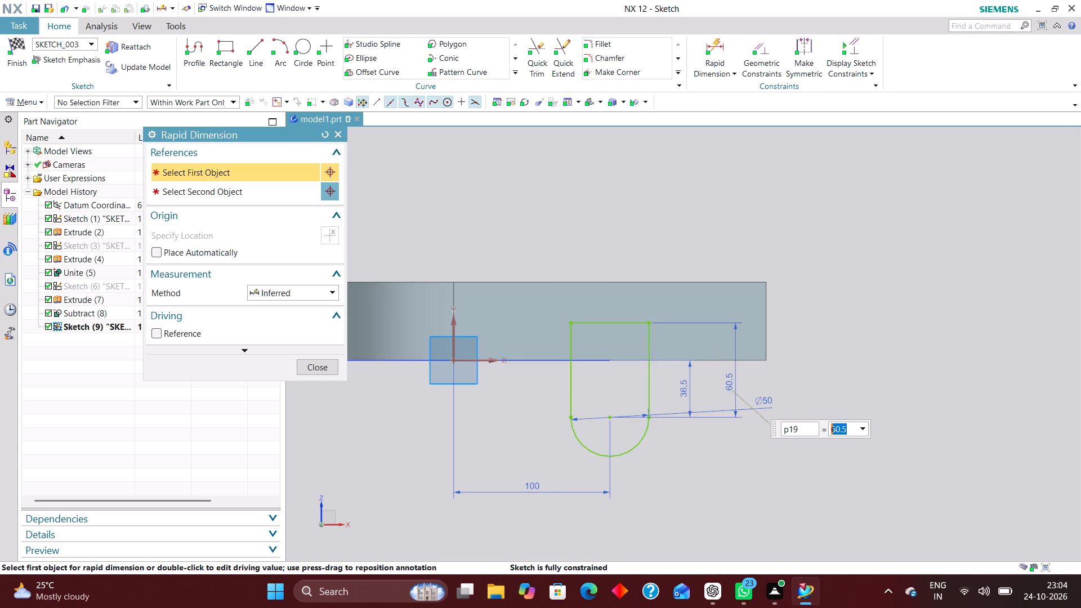
pyautogui.click(326, 368)
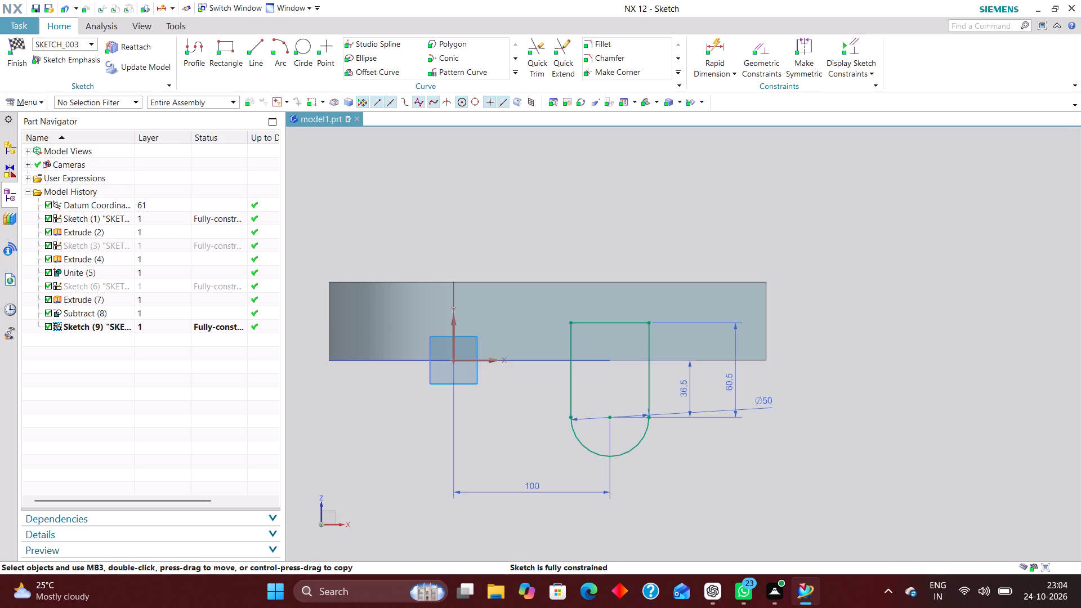
pyautogui.click(11, 39)
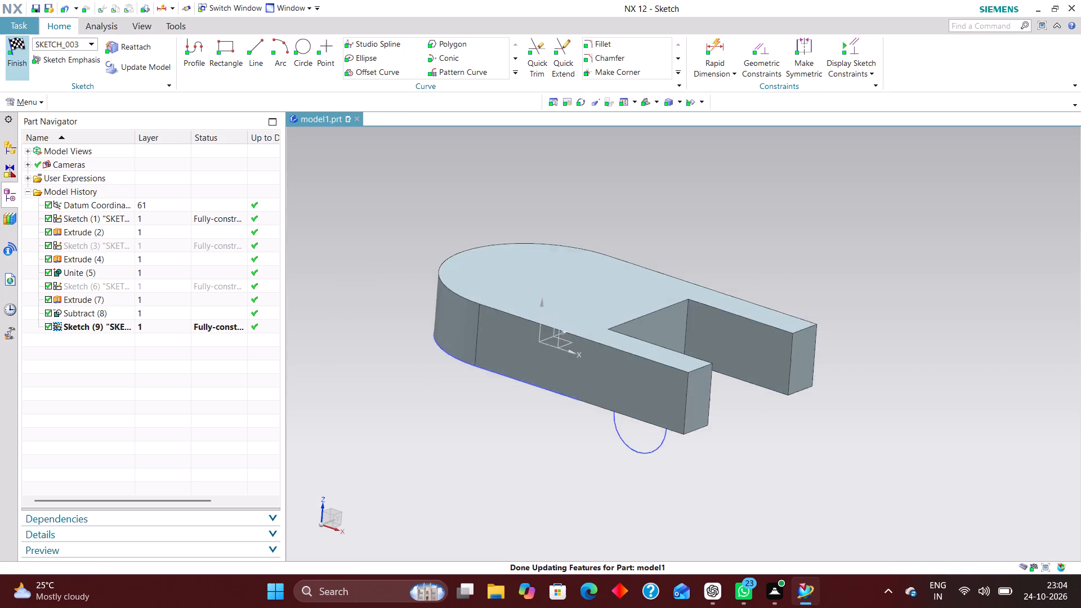
# Start an Extrude of the four-curve U-shaped profile and set its start distance to 0 mm.
pyautogui.click(160, 45)
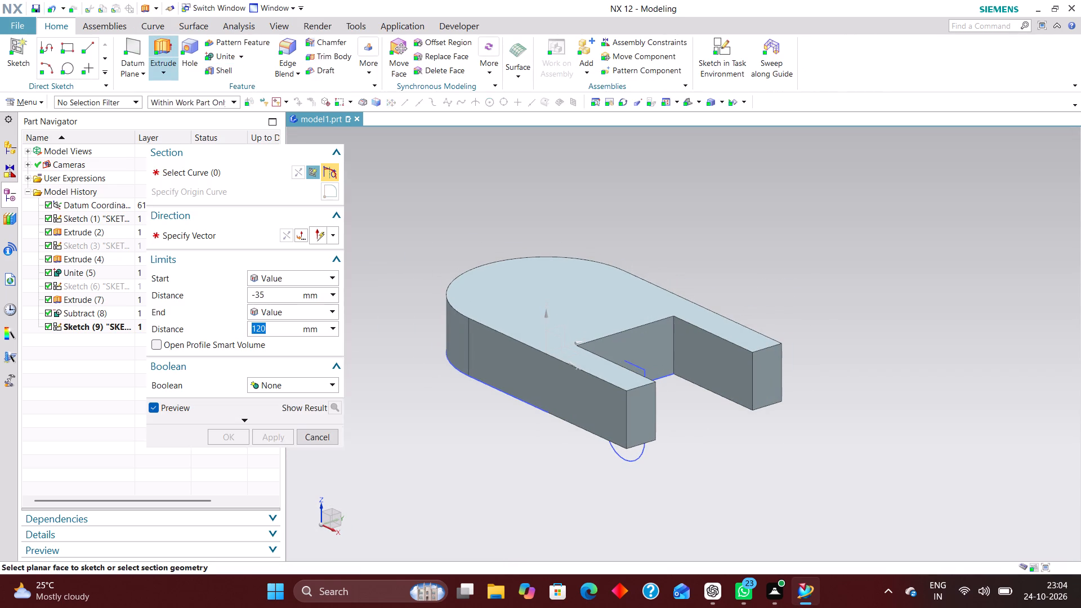
pyautogui.click(640, 366)
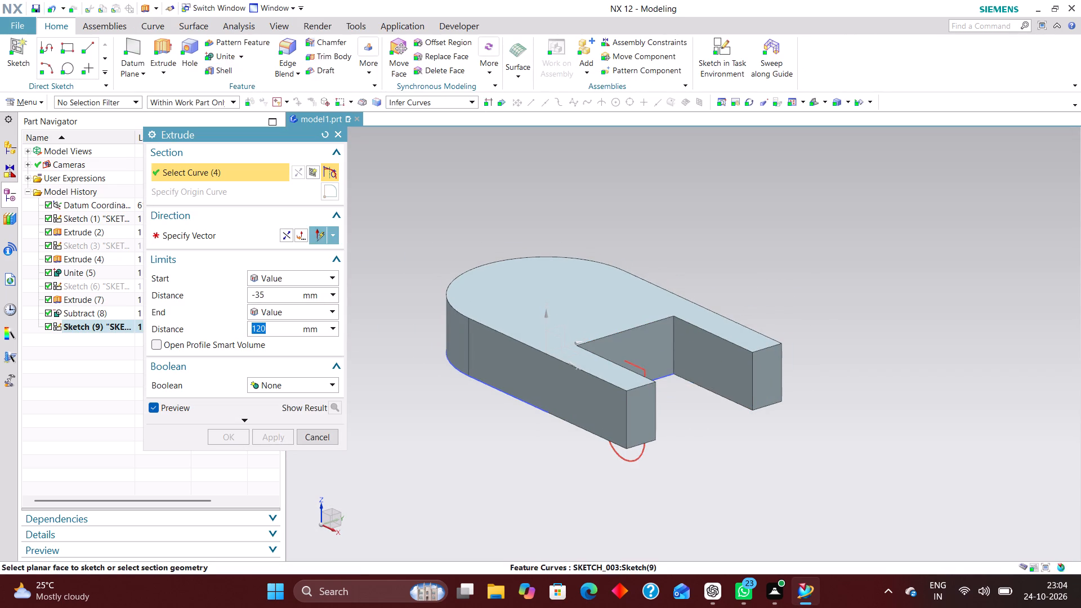
pyautogui.scroll(2, 609, 450)
pyautogui.moveTo(267, 295); pyautogui.dragTo(267, 294)
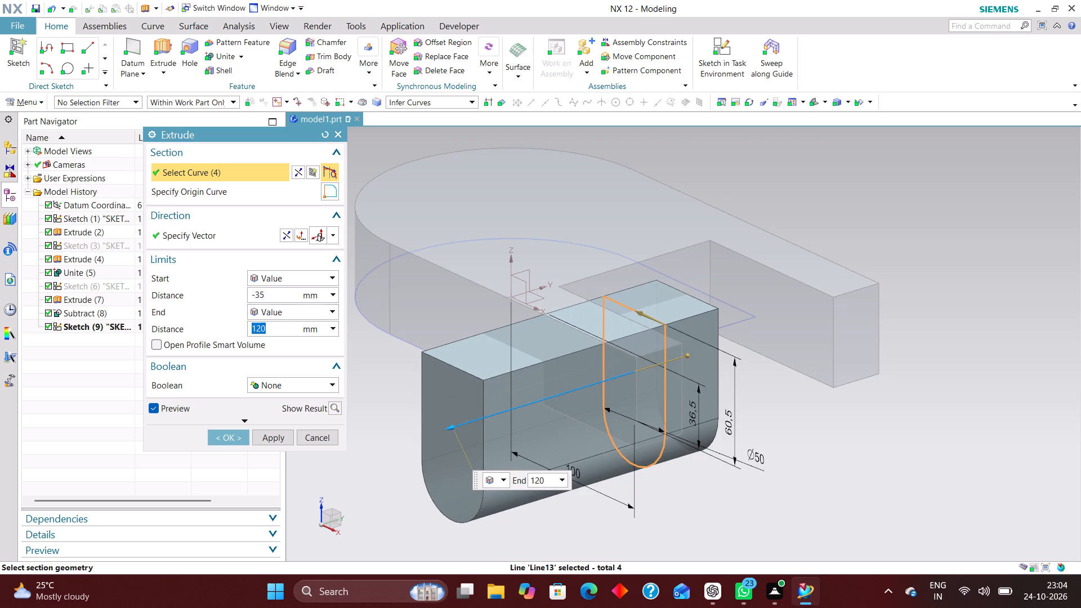
pyautogui.moveTo(267, 294); pyautogui.dragTo(211, 293)
pyautogui.press('0')
pyautogui.press('Return')
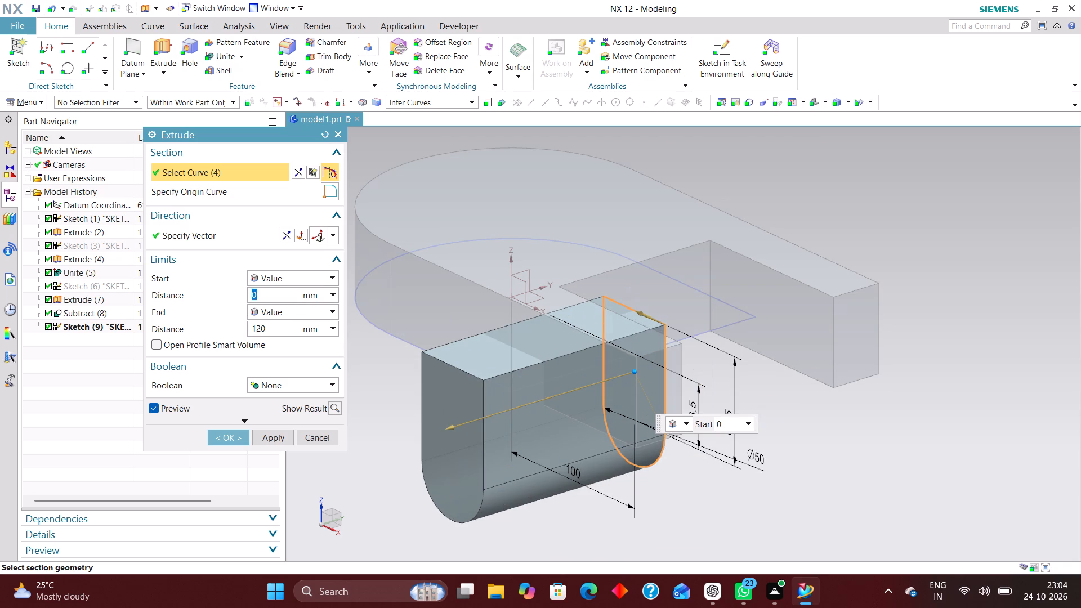
# Create the lug by setting the extrusion limits to 50 mm start and 80 mm end, in line with the side arm, with Boolean None.
pyautogui.moveTo(891, 430); pyautogui.dragTo(840, 424, button='middle')
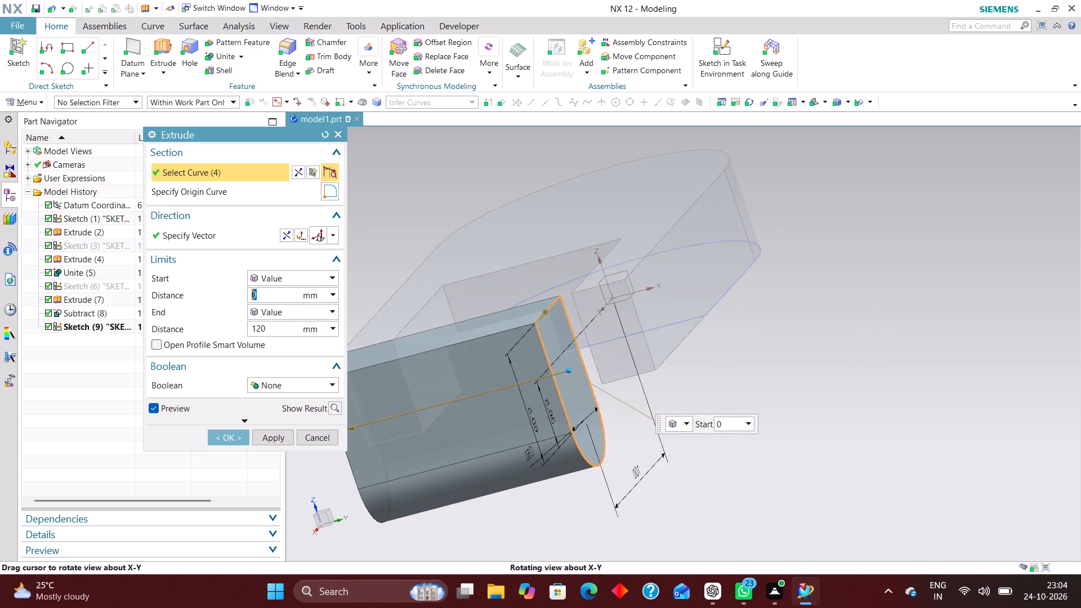
pyautogui.moveTo(840, 424); pyautogui.dragTo(869, 416, button='middle')
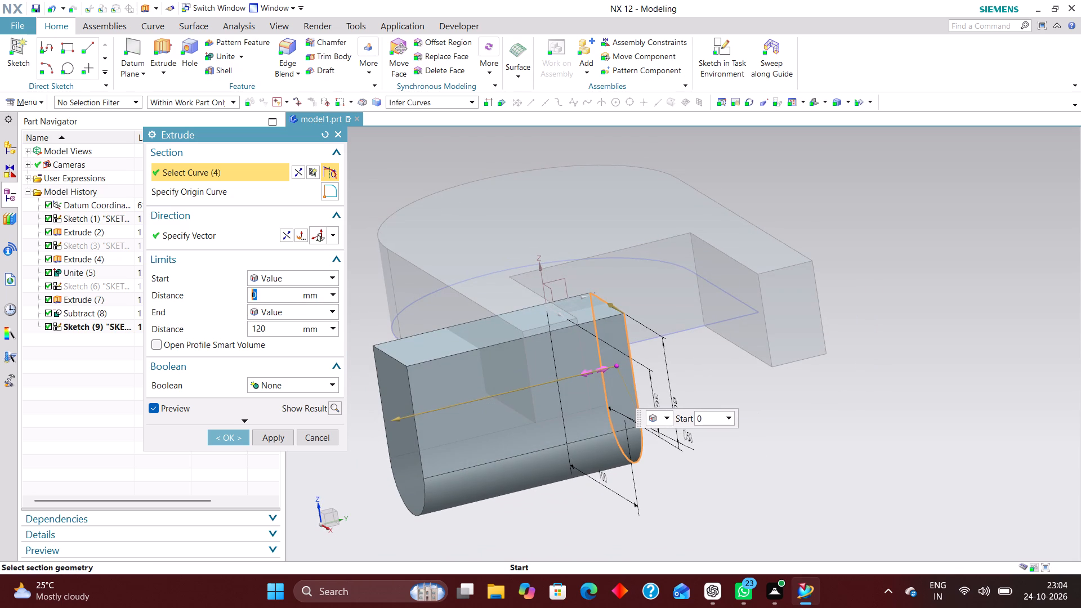
pyautogui.scroll(2, 582, 378)
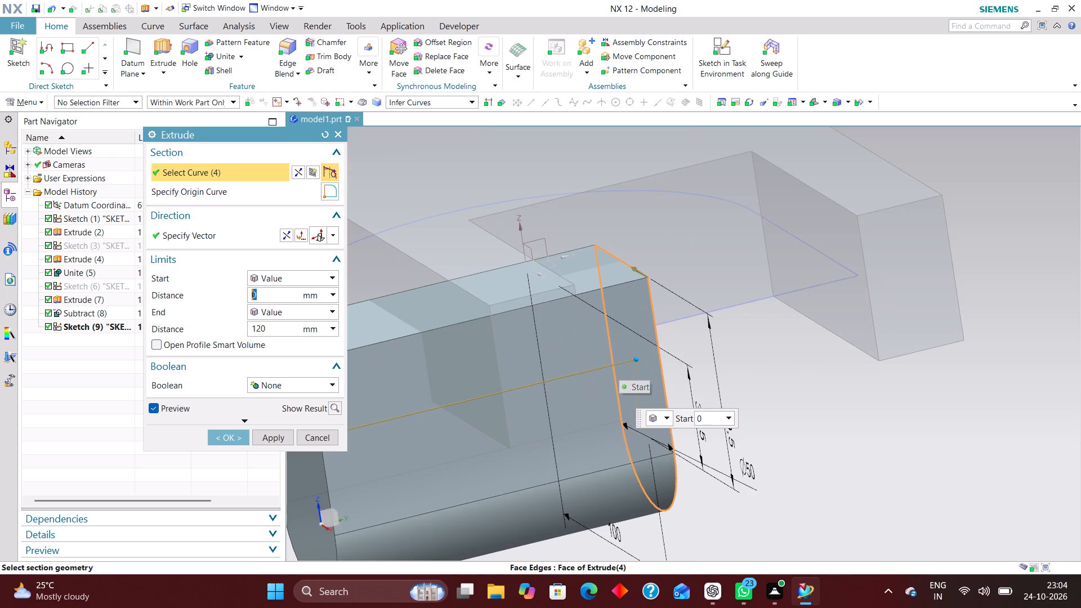
pyautogui.moveTo(845, 385); pyautogui.dragTo(678, 382, button='right')
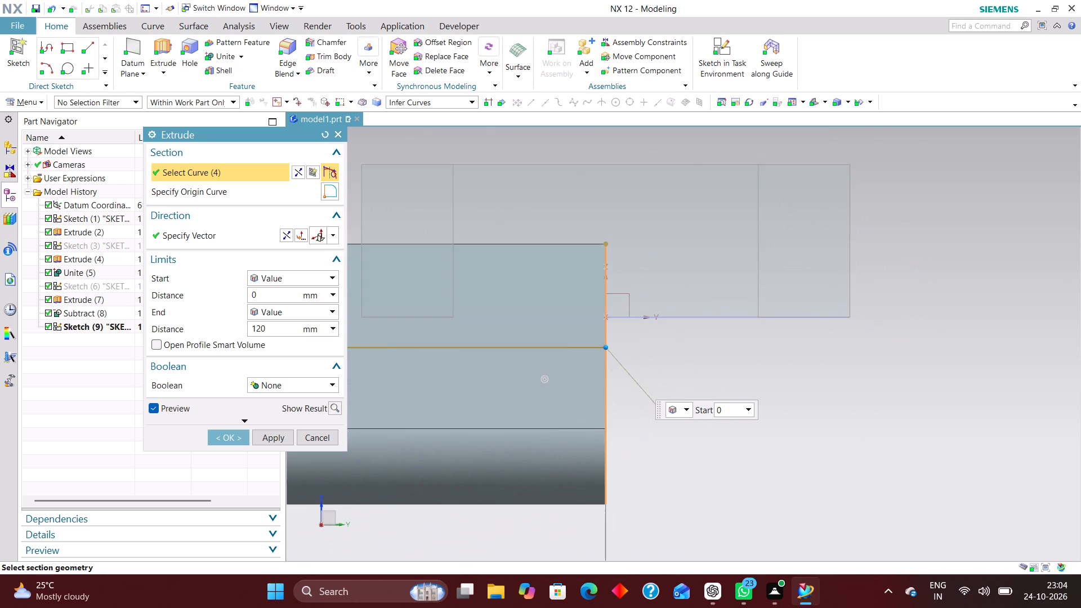
pyautogui.scroll(-1, 754, 359)
pyautogui.moveTo(636, 351); pyautogui.dragTo(578, 344)
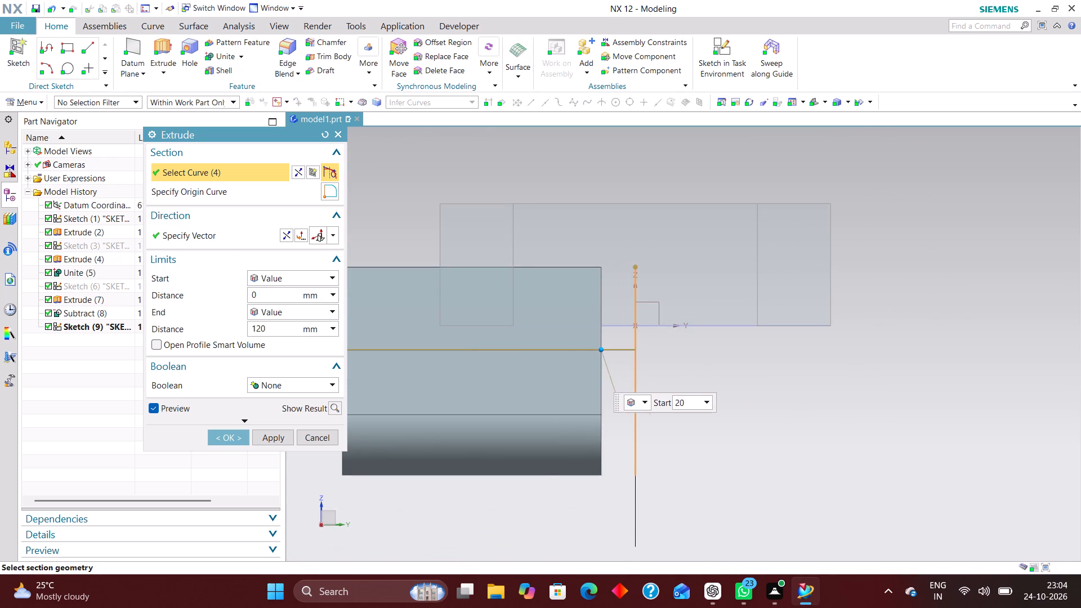
pyautogui.moveTo(578, 344); pyautogui.dragTo(514, 346)
pyautogui.scroll(-4, 592, 356)
pyautogui.scroll(3, 541, 361)
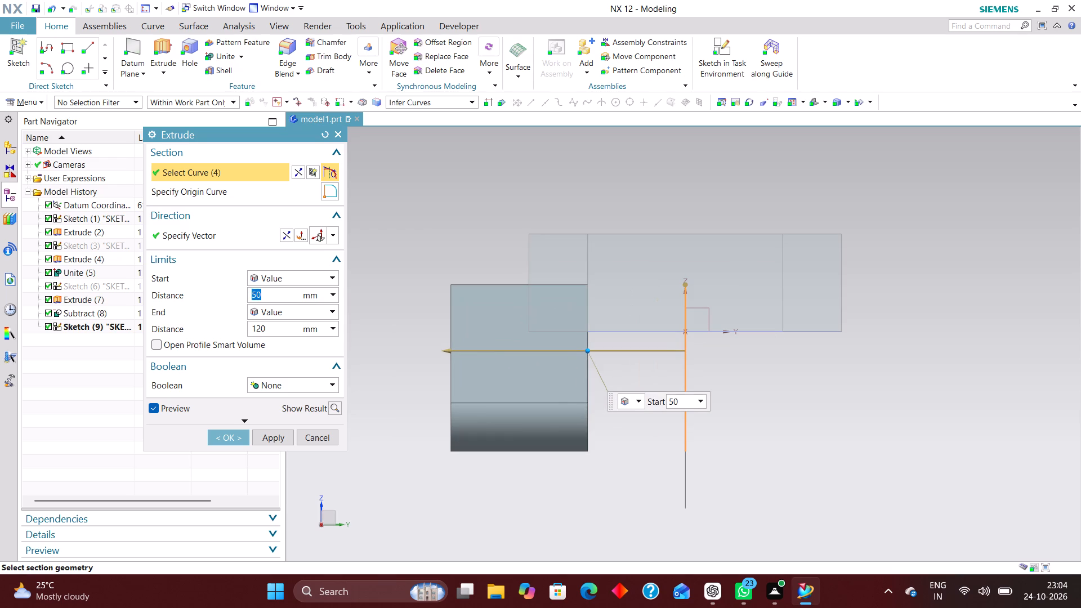
pyautogui.moveTo(448, 353); pyautogui.dragTo(526, 355)
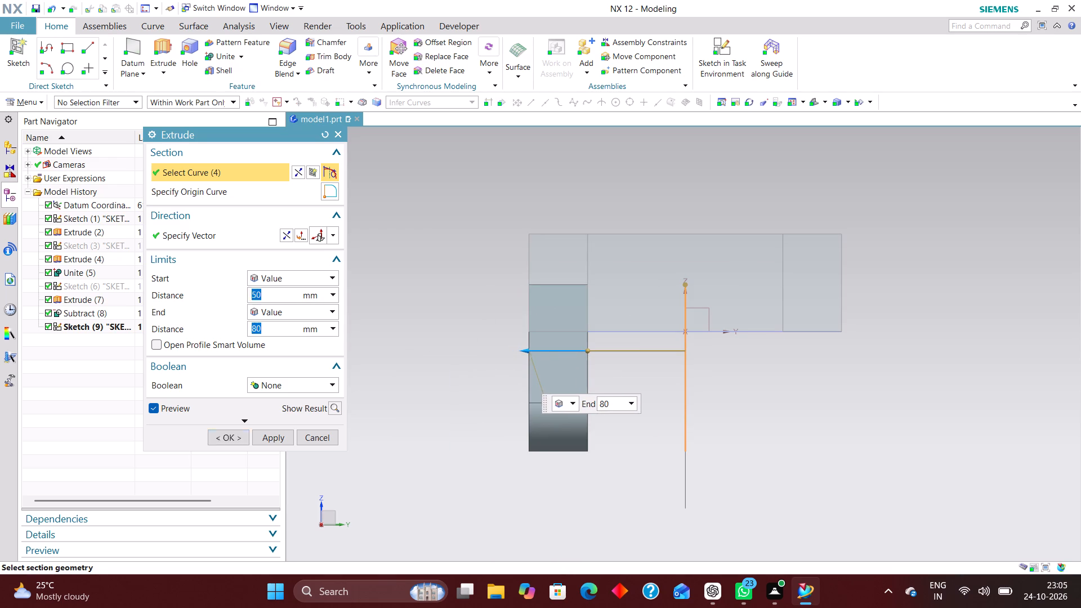
pyautogui.scroll(7, 526, 322)
pyautogui.scroll(-1, 503, 310)
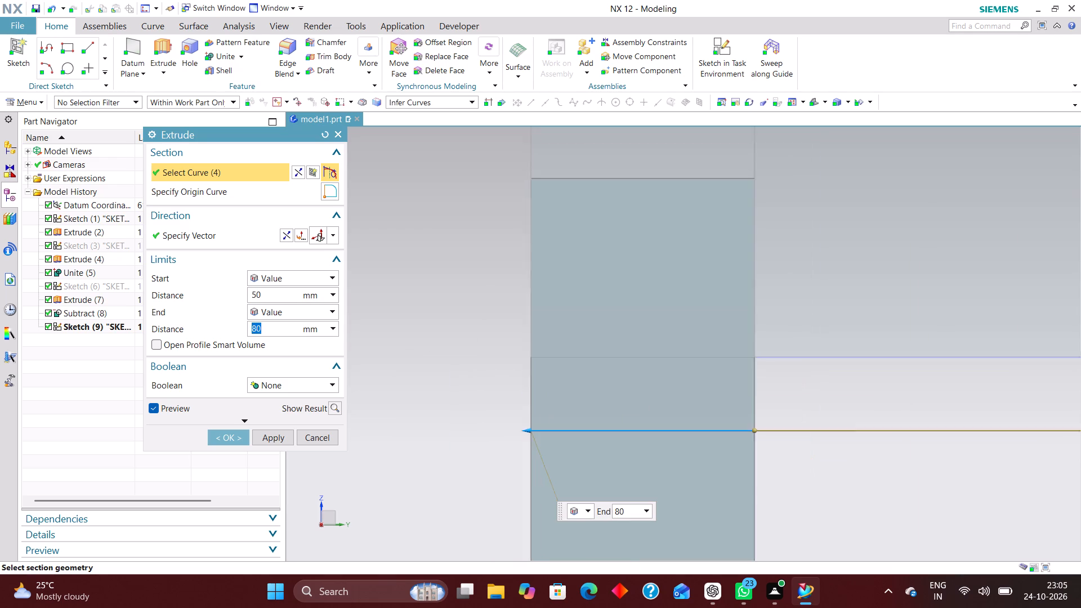
pyautogui.scroll(-2, 503, 310)
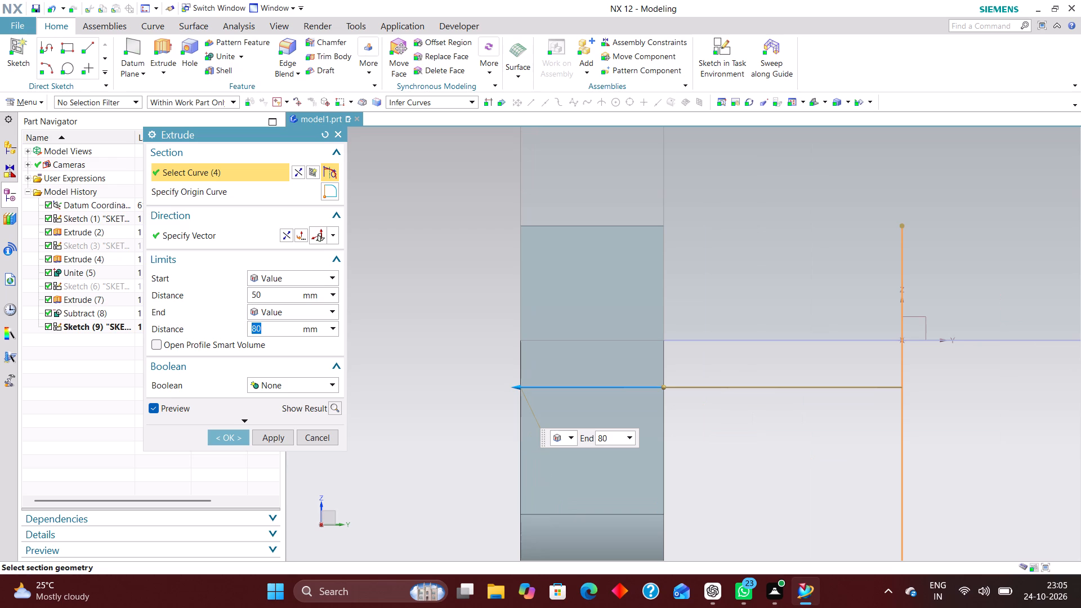
pyautogui.scroll(-2, 535, 277)
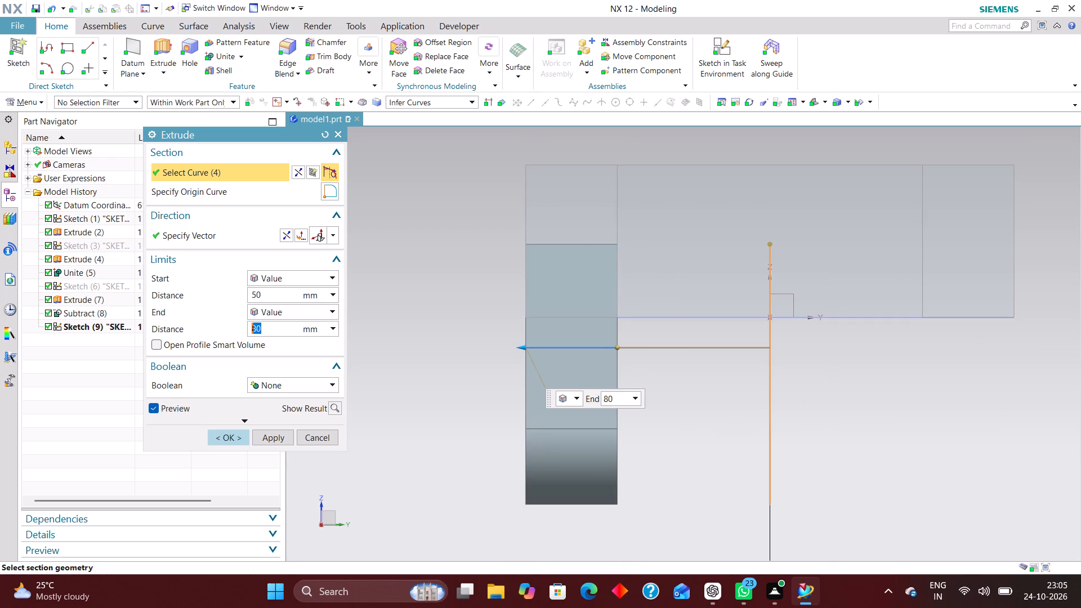
pyautogui.click(226, 436)
# Hide the U-shaped lug profile sketch.
pyautogui.scroll(-2, 557, 356)
pyautogui.moveTo(628, 404); pyautogui.dragTo(672, 413, button='middle')
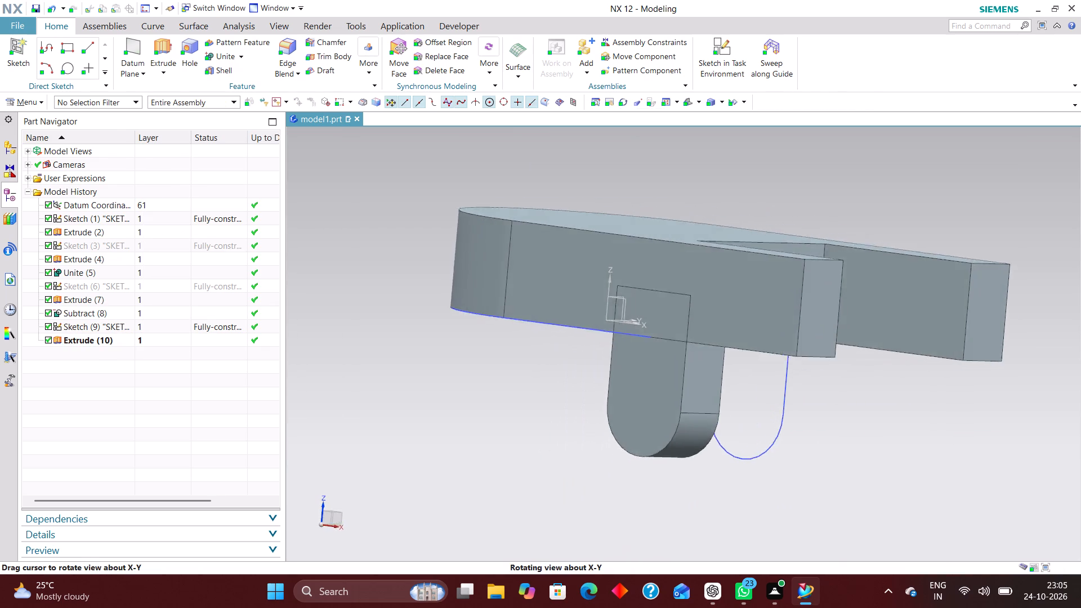
pyautogui.moveTo(672, 413); pyautogui.dragTo(660, 424, button='middle')
pyautogui.moveTo(757, 455); pyautogui.dragTo(757, 500, button='right')
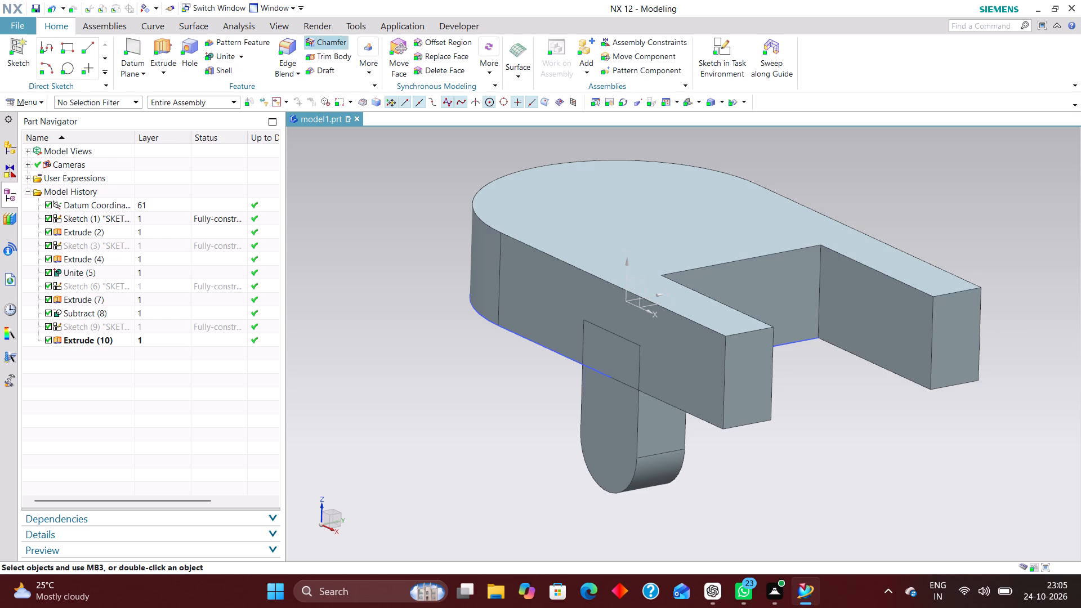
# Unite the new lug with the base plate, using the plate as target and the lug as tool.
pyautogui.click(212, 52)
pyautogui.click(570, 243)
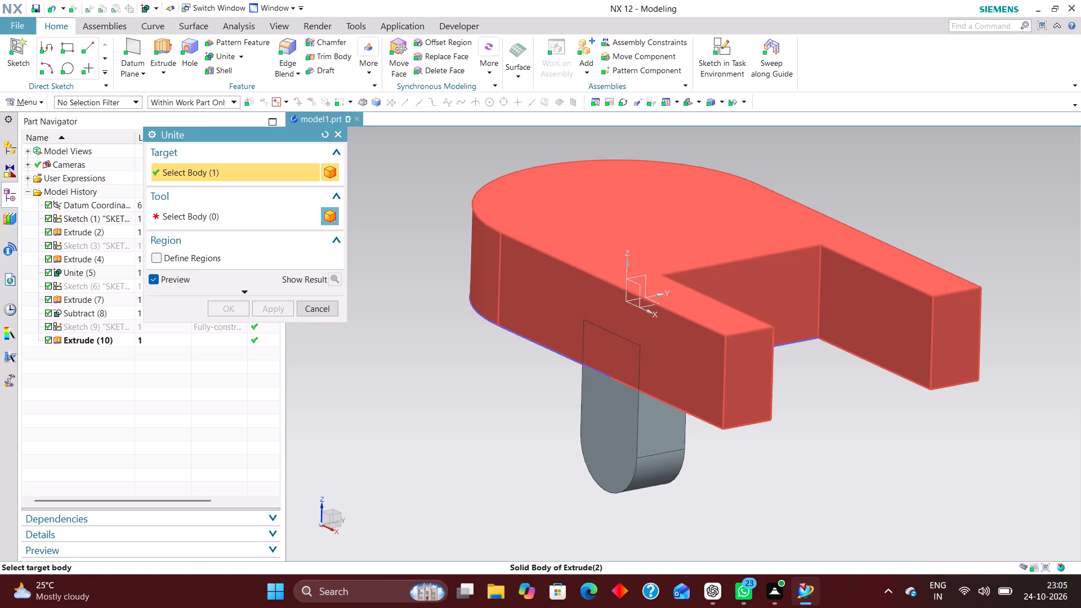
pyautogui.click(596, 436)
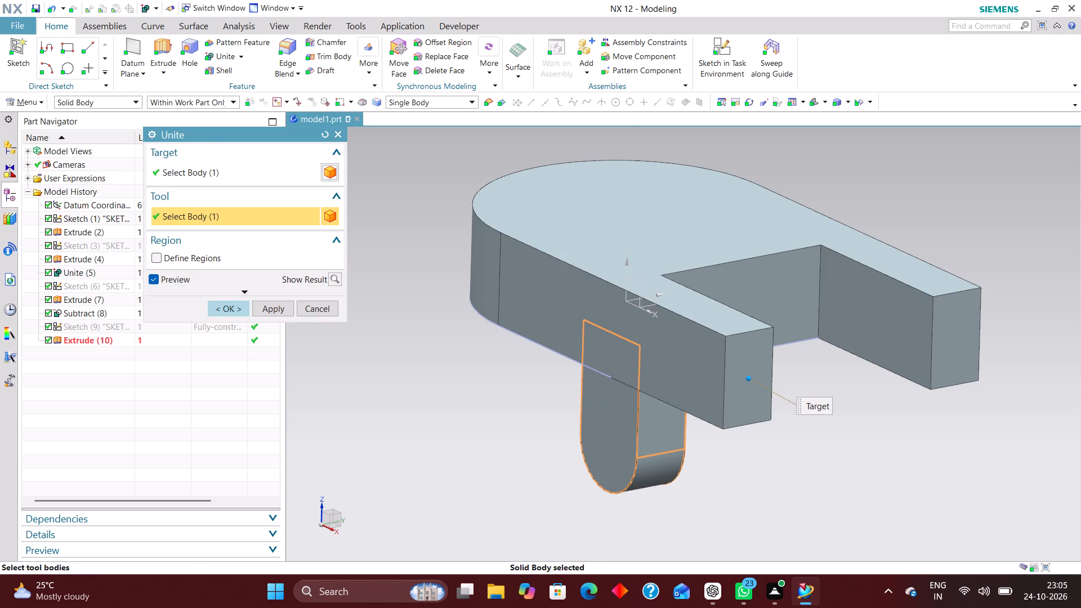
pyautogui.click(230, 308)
# Hide the base plate's first sketch, whose curve shows along the plate's lower edge.
pyautogui.scroll(4, 616, 395)
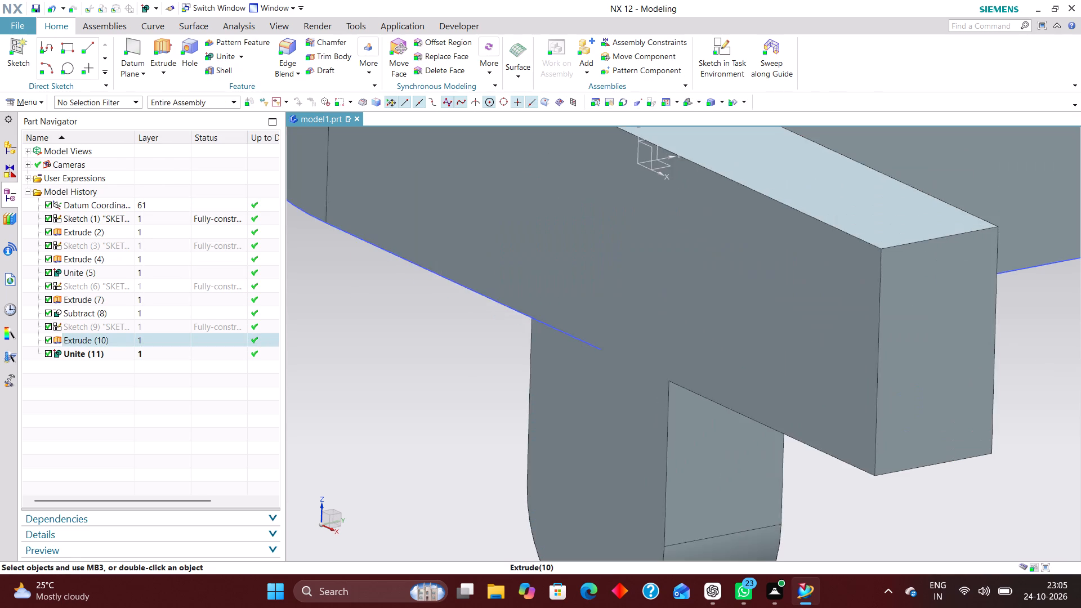
pyautogui.moveTo(569, 333); pyautogui.dragTo(557, 381, button='right')
pyautogui.scroll(-4, 473, 343)
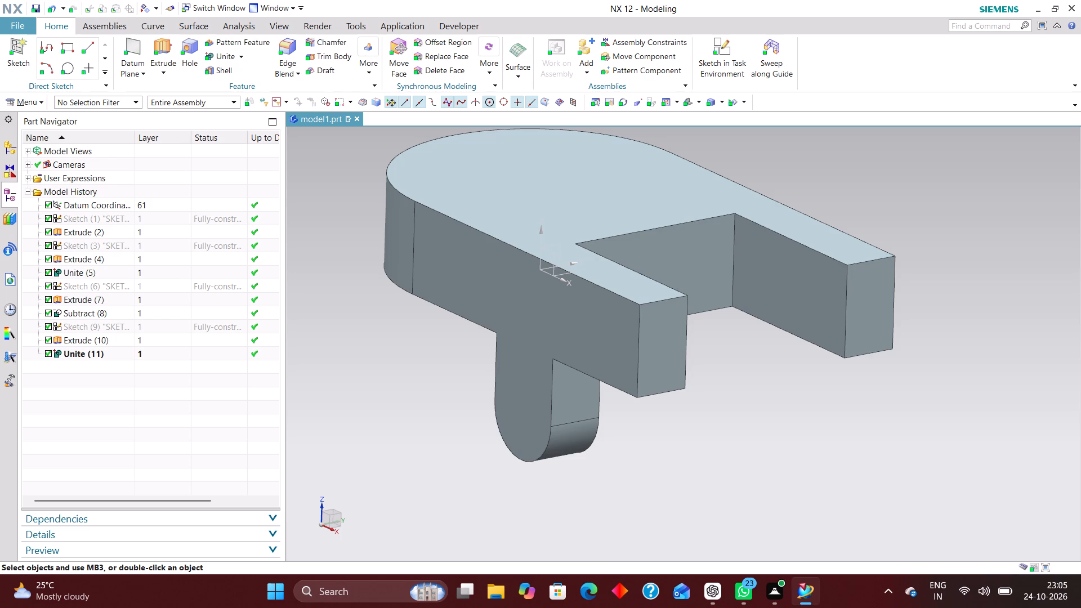
# Roll the model history back to before the last Unite by making Extrude (10) the current feature.
pyautogui.click(121, 341)
pyautogui.rightClick(121, 341)
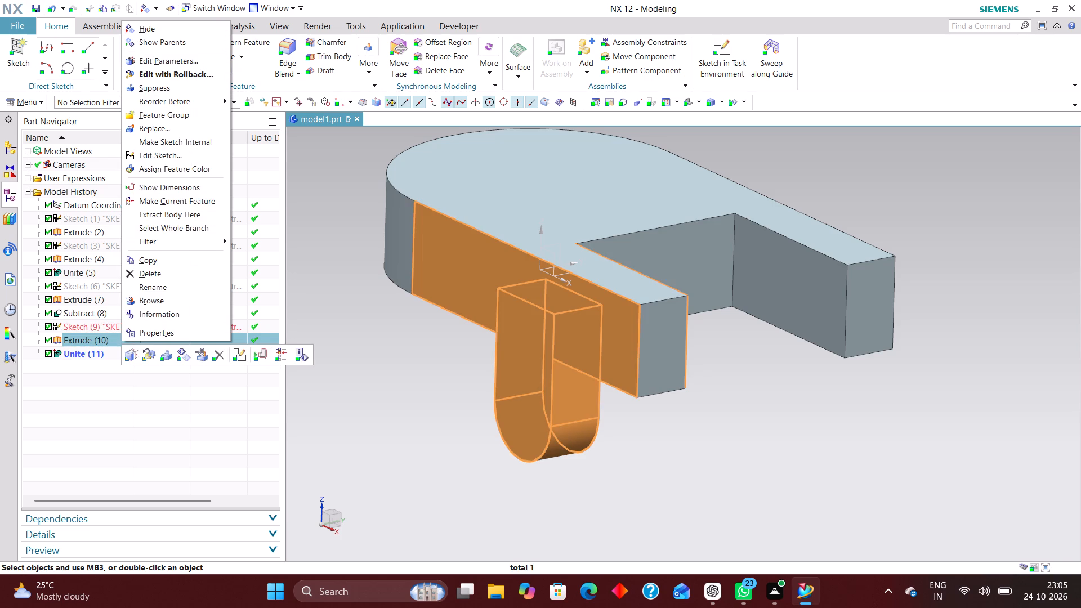
pyautogui.click(276, 352)
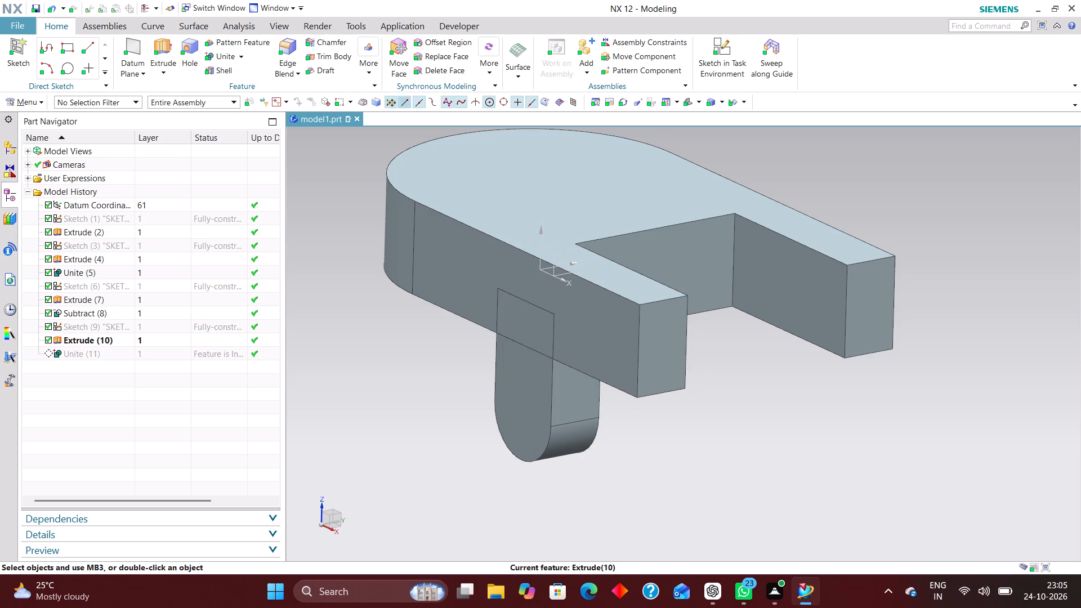
# Mirror the lug extrusion about the XZ datum plane with Mirror Feature to add a matching lug on the opposite arm.
pyautogui.click(376, 65)
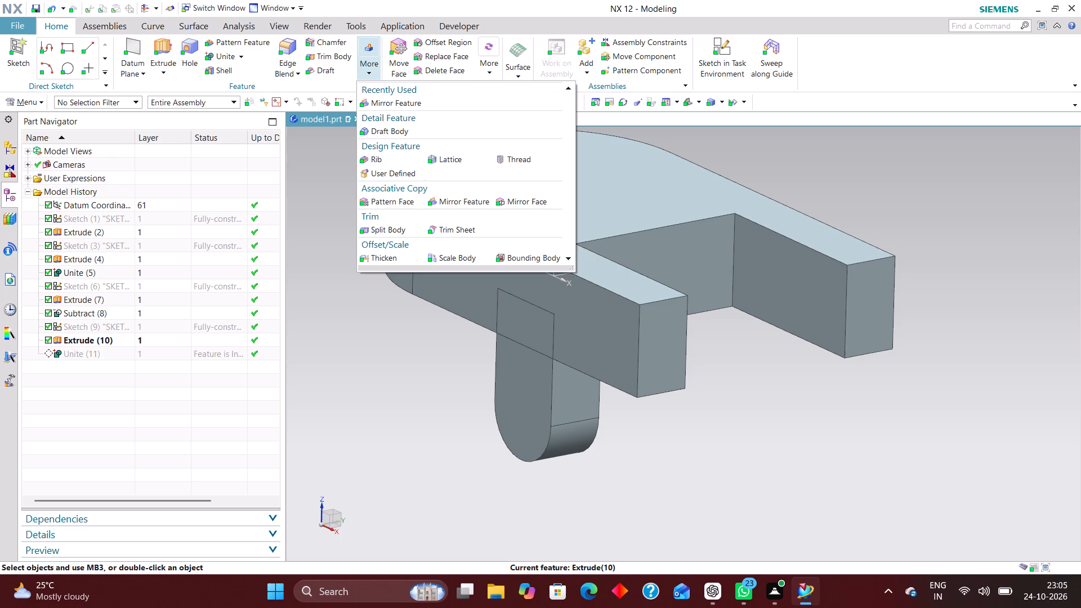
pyautogui.click(399, 102)
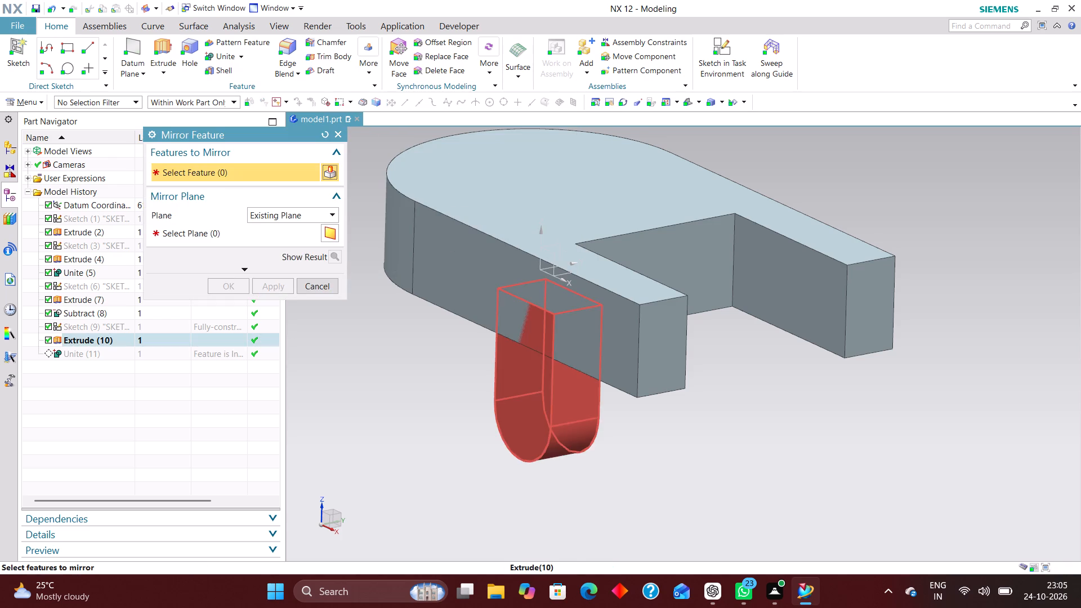
pyautogui.click(555, 423)
pyautogui.click(197, 234)
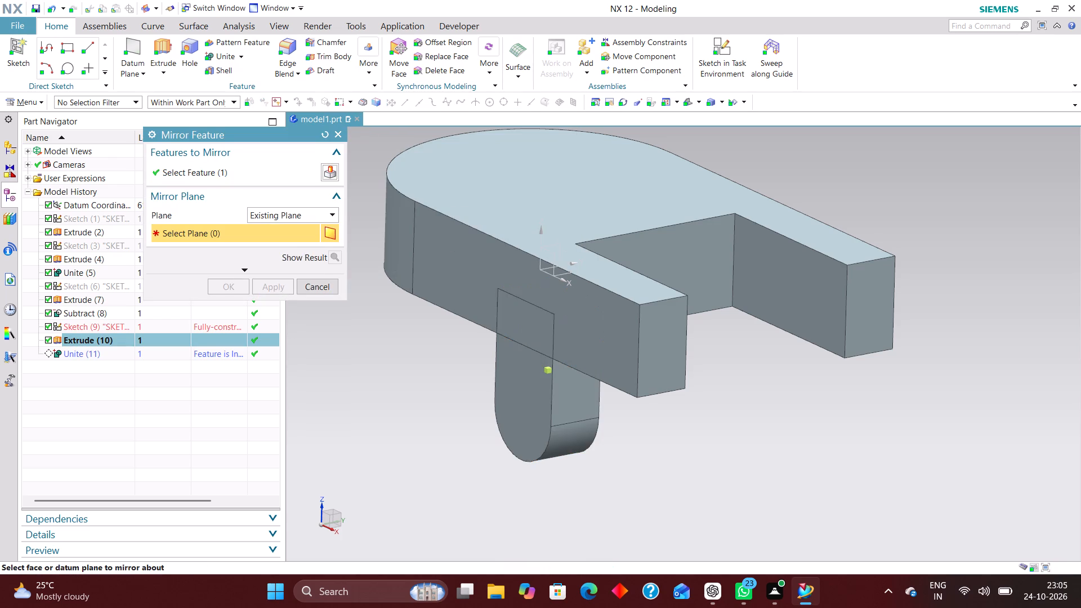
pyautogui.moveTo(845, 383); pyautogui.dragTo(811, 385, button='middle')
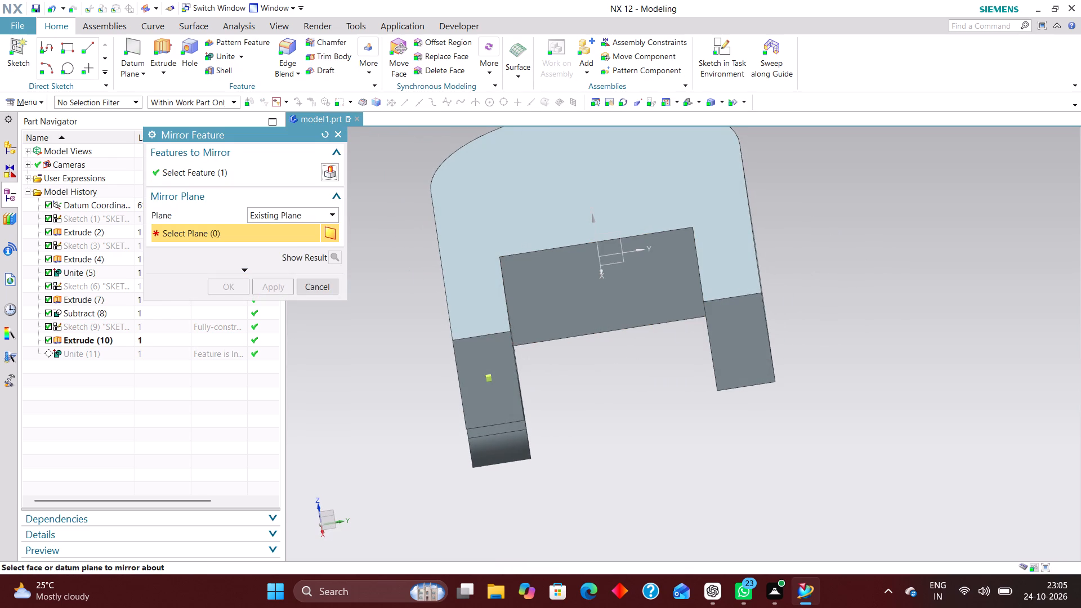
pyautogui.click(598, 252)
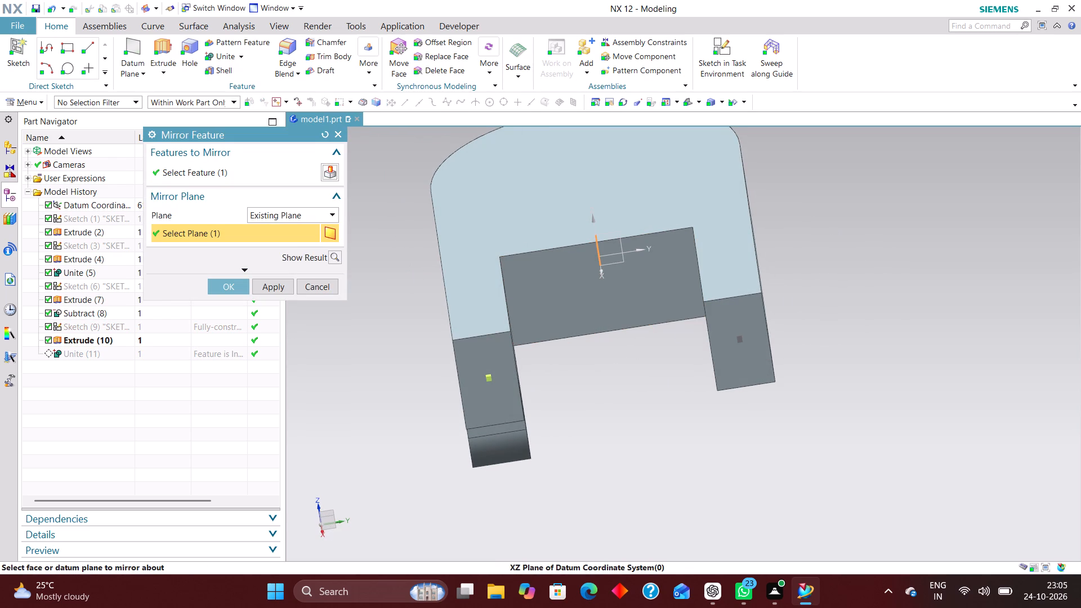
pyautogui.click(231, 287)
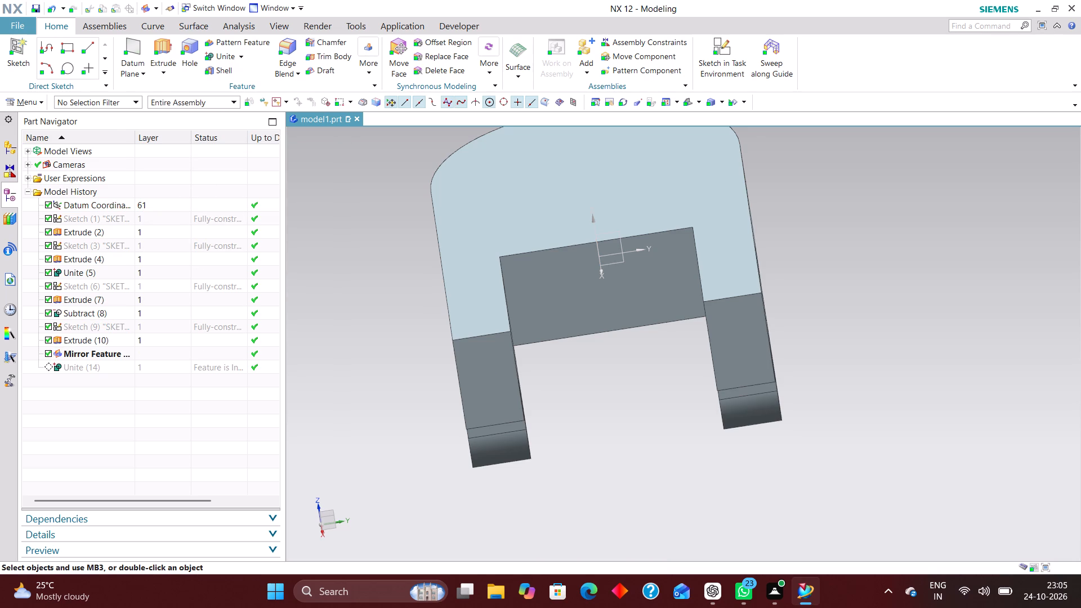
# Delete the inactive Unite (14) feature from the model history.
pyautogui.moveTo(403, 396); pyautogui.dragTo(458, 381, button='middle')
pyautogui.click(178, 370)
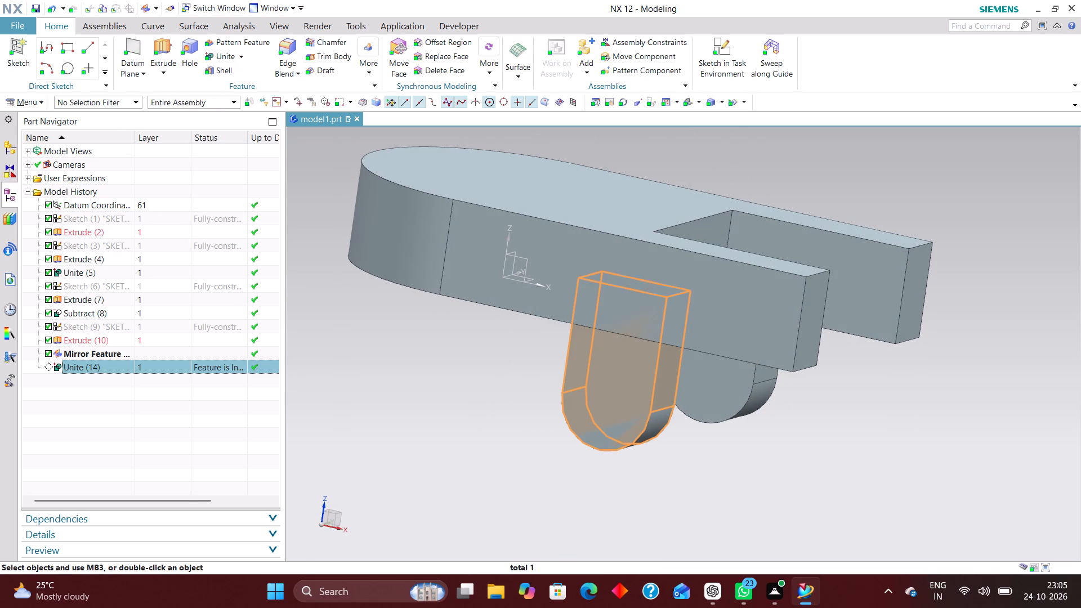
pyautogui.rightClick(178, 370)
pyautogui.click(221, 362)
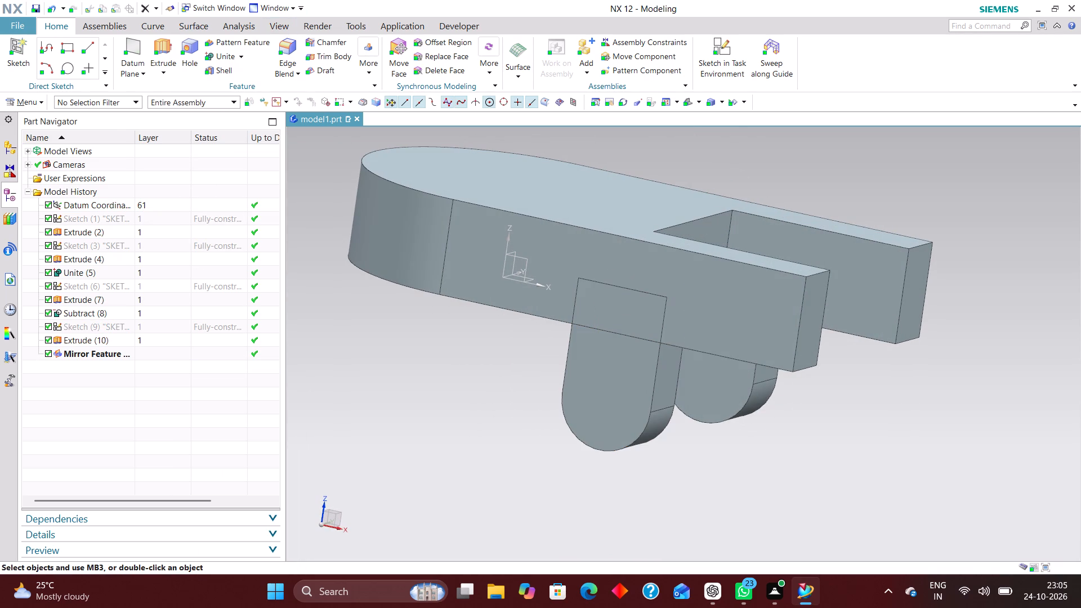
# Unite the slotted base plate with both round-ended lugs as a single body.
pyautogui.click(221, 55)
pyautogui.click(495, 294)
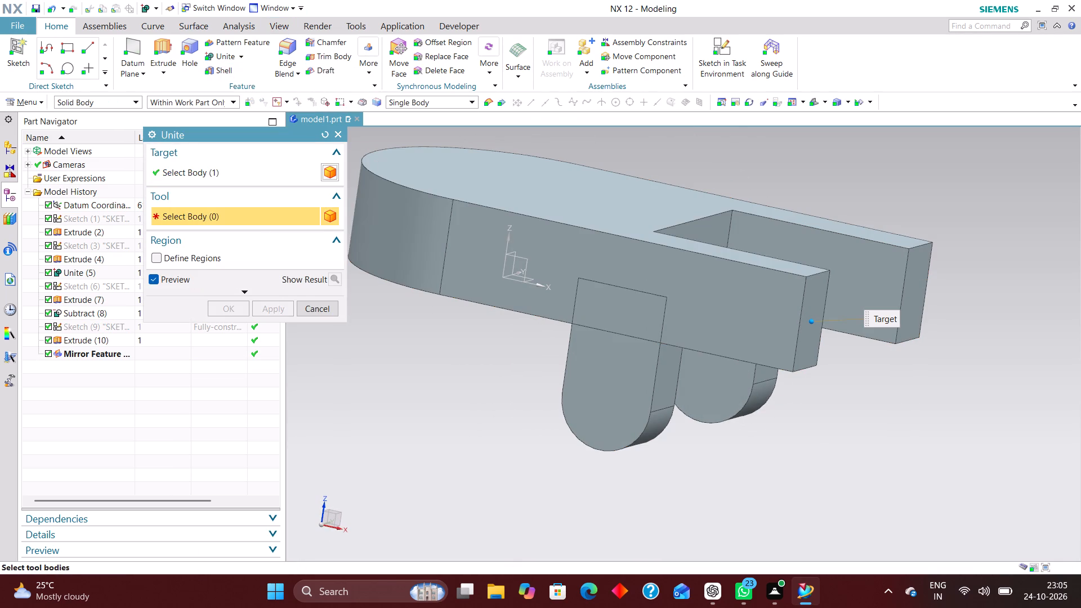
pyautogui.click(613, 378)
pyautogui.moveTo(816, 409); pyautogui.dragTo(789, 410, button='middle')
pyautogui.scroll(1, 812, 410)
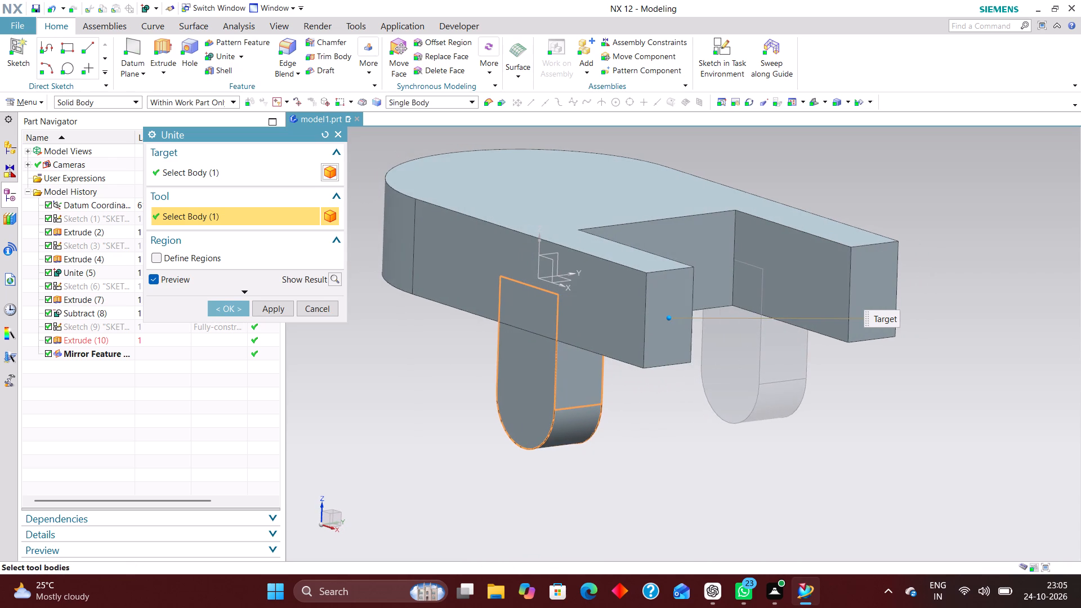
pyautogui.click(763, 367)
pyautogui.click(234, 307)
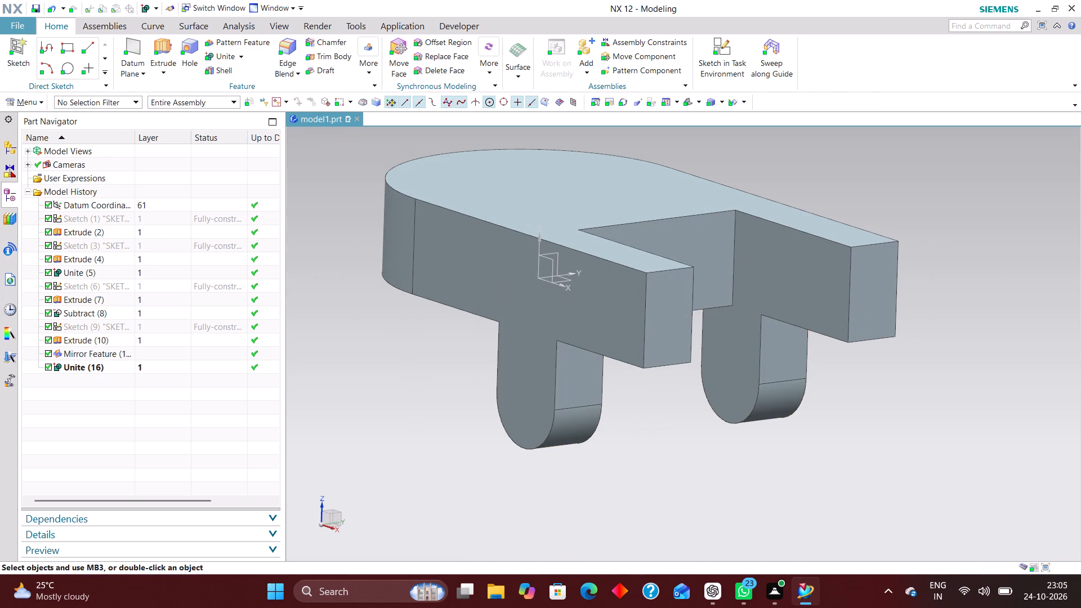
# Place a simple 130 mm diameter hole at the centre of the plate's rounded end on the top face.
pyautogui.moveTo(908, 397); pyautogui.dragTo(775, 392, button='middle')
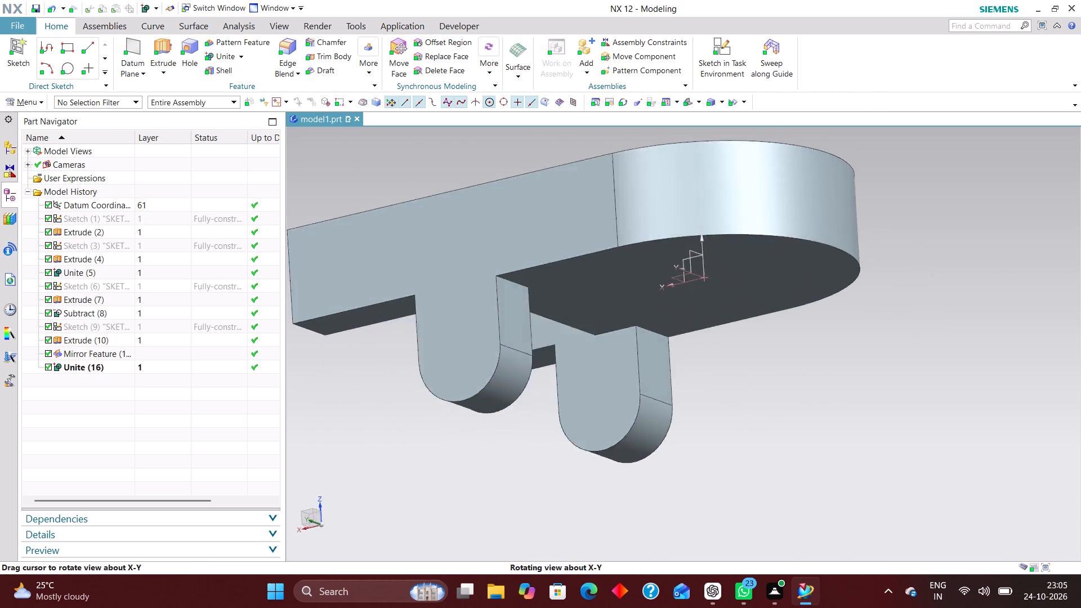
pyautogui.moveTo(775, 392); pyautogui.dragTo(914, 427, button='middle')
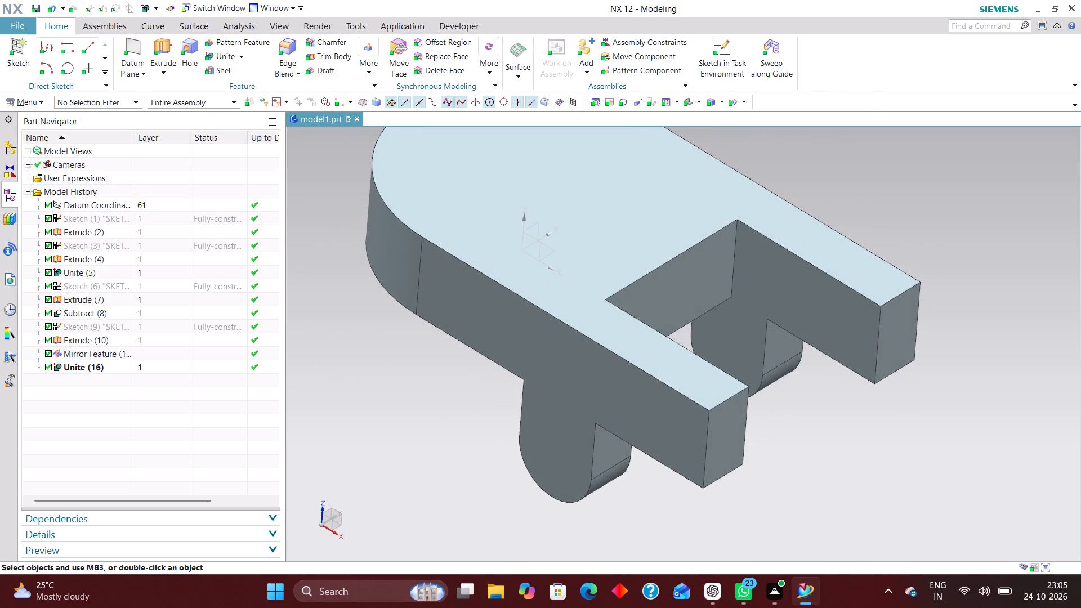
pyautogui.press('End')
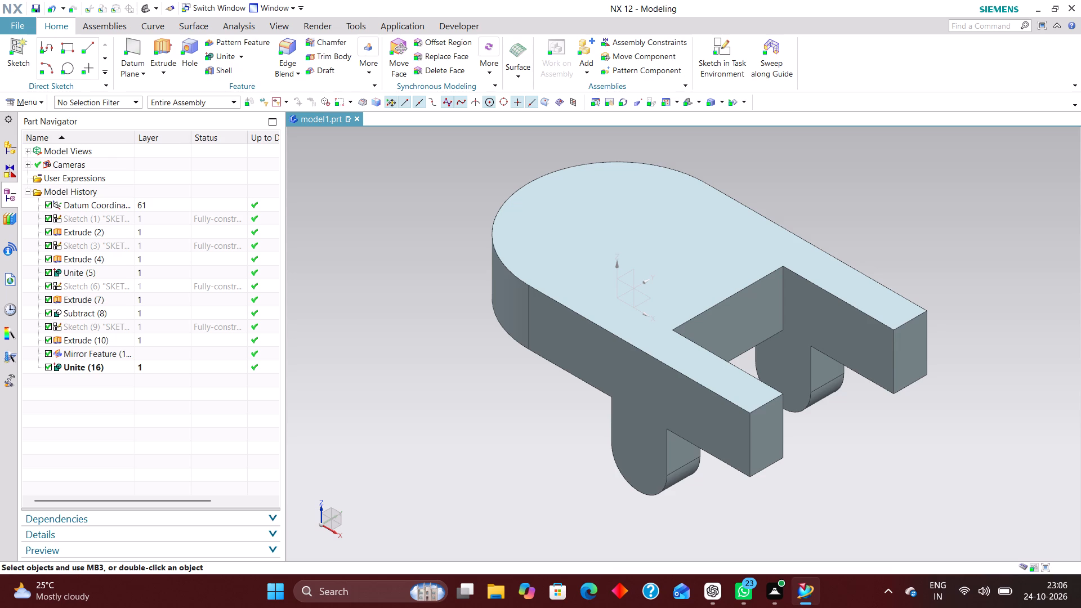
pyautogui.click(192, 41)
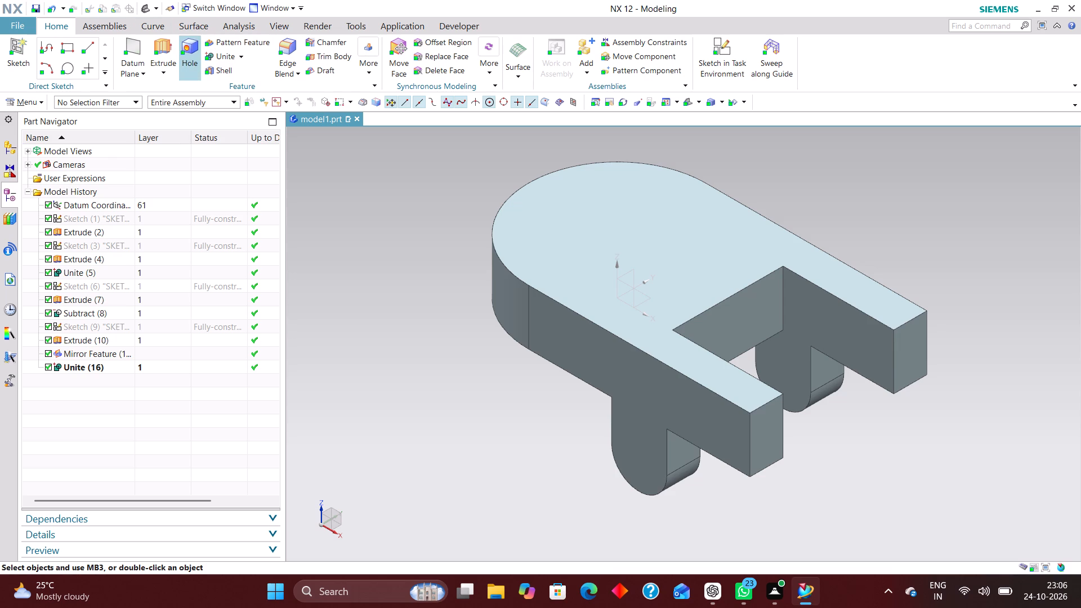
pyautogui.click(537, 179)
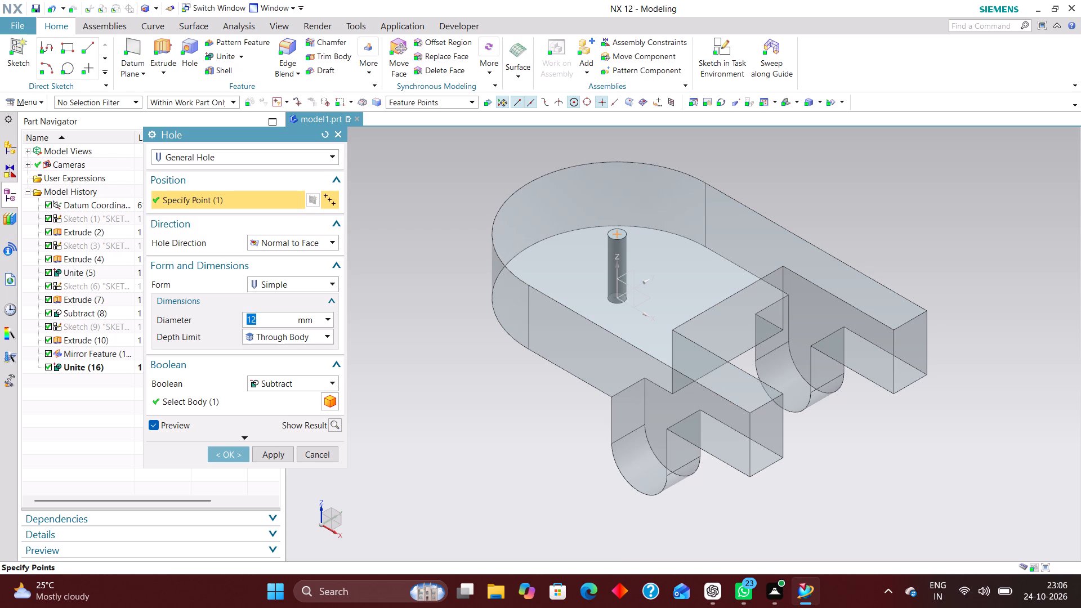
pyautogui.write('130')
pyautogui.press('Return')
pyautogui.press('Return')
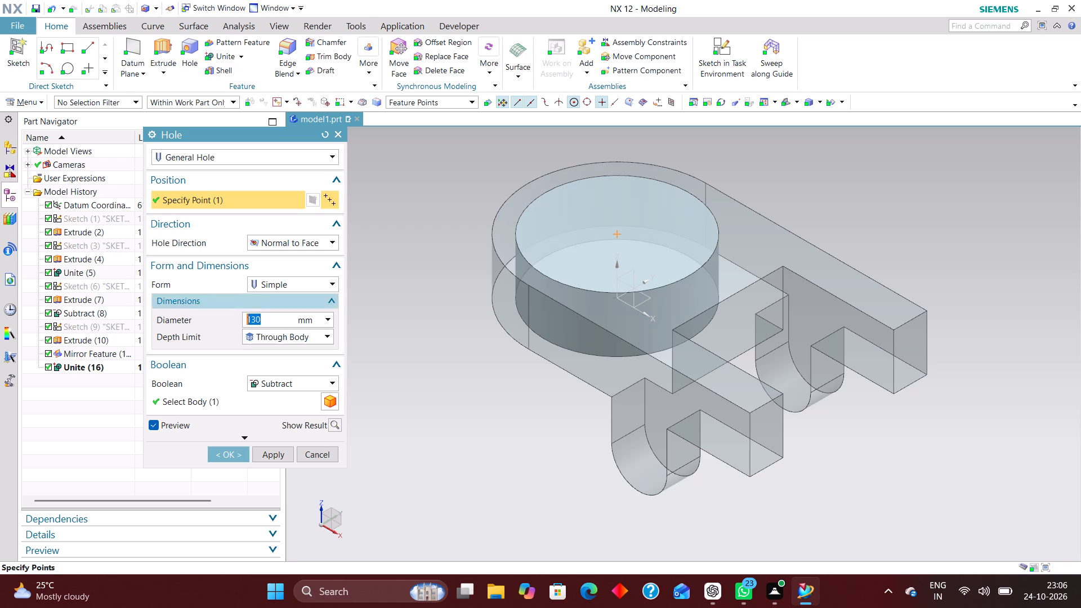
# Set the hole's depth limit to Value with a depth of 35 mm.
pyautogui.click(305, 330)
pyautogui.click(280, 351)
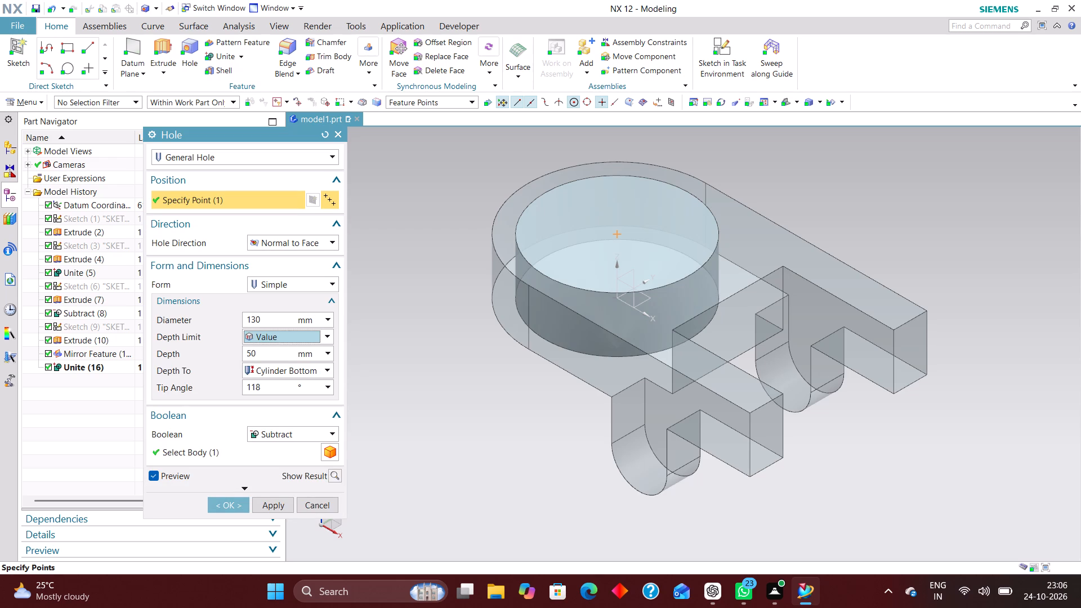
pyautogui.moveTo(269, 355); pyautogui.dragTo(232, 365)
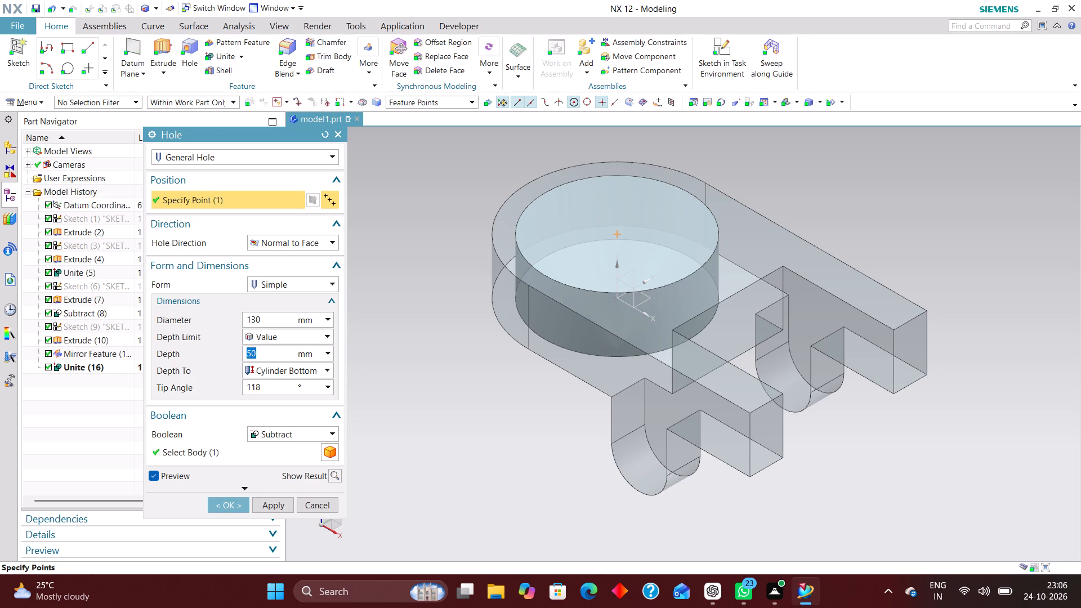
pyautogui.write('35')
pyautogui.press('Return')
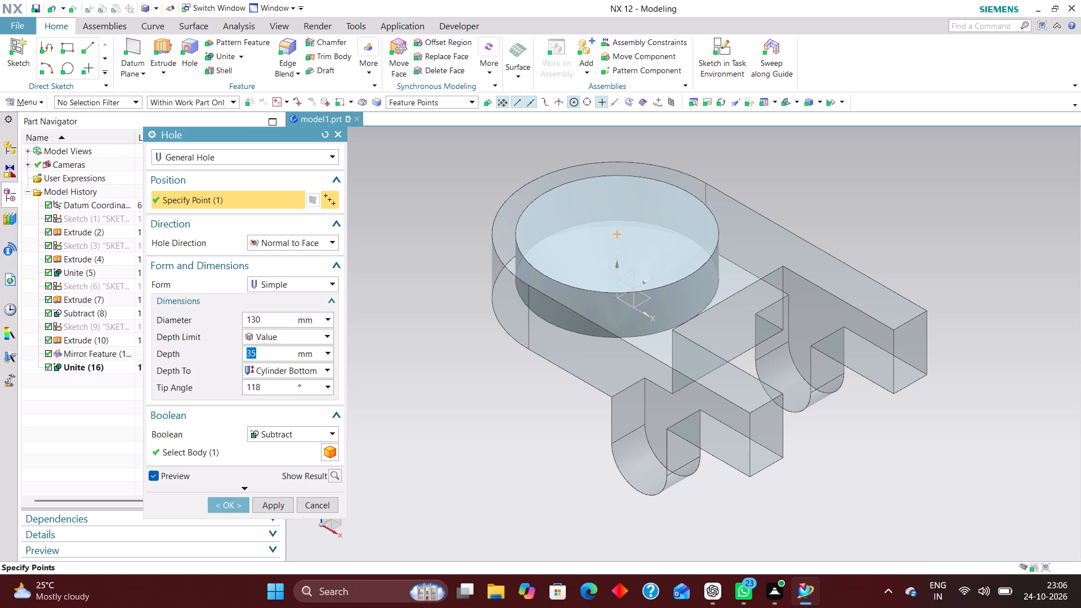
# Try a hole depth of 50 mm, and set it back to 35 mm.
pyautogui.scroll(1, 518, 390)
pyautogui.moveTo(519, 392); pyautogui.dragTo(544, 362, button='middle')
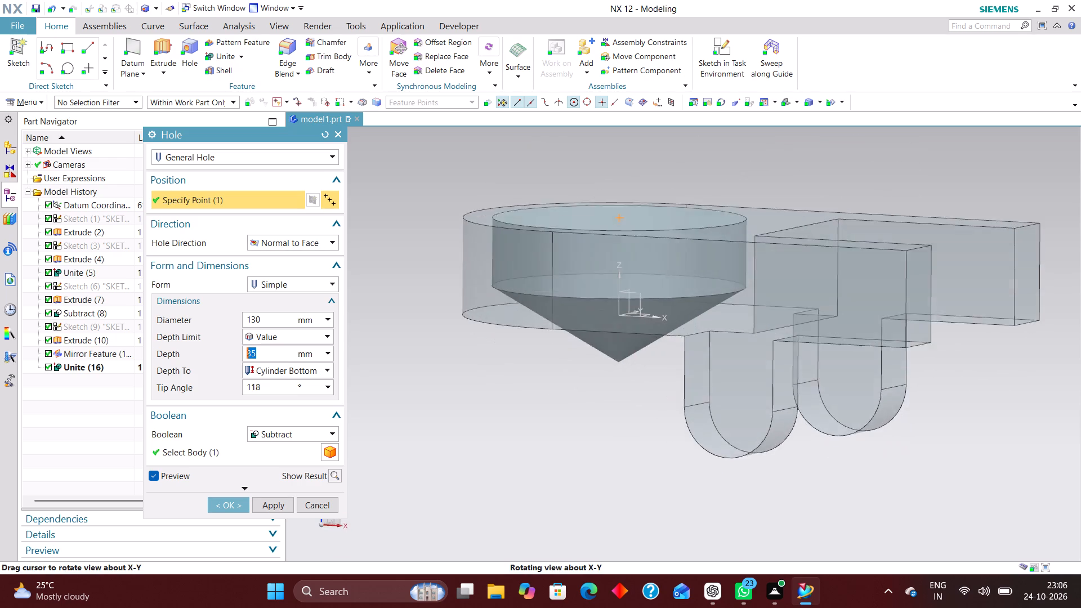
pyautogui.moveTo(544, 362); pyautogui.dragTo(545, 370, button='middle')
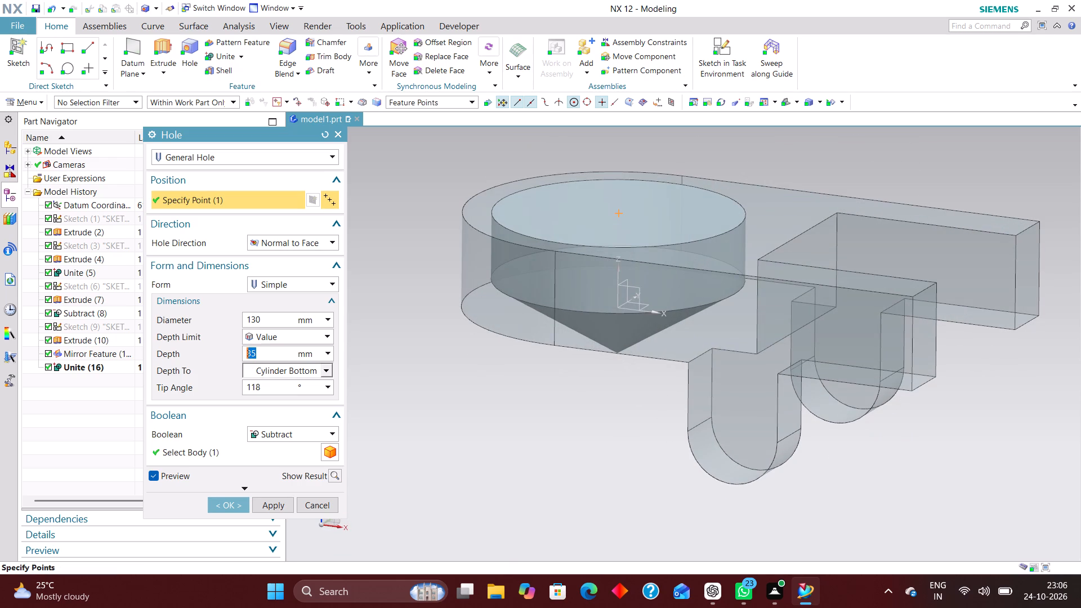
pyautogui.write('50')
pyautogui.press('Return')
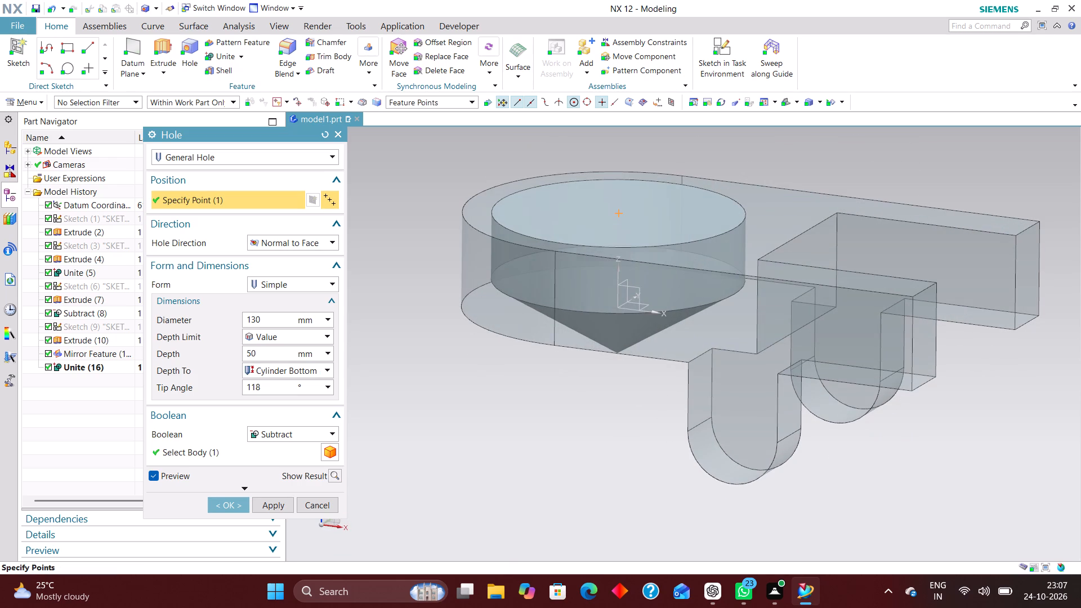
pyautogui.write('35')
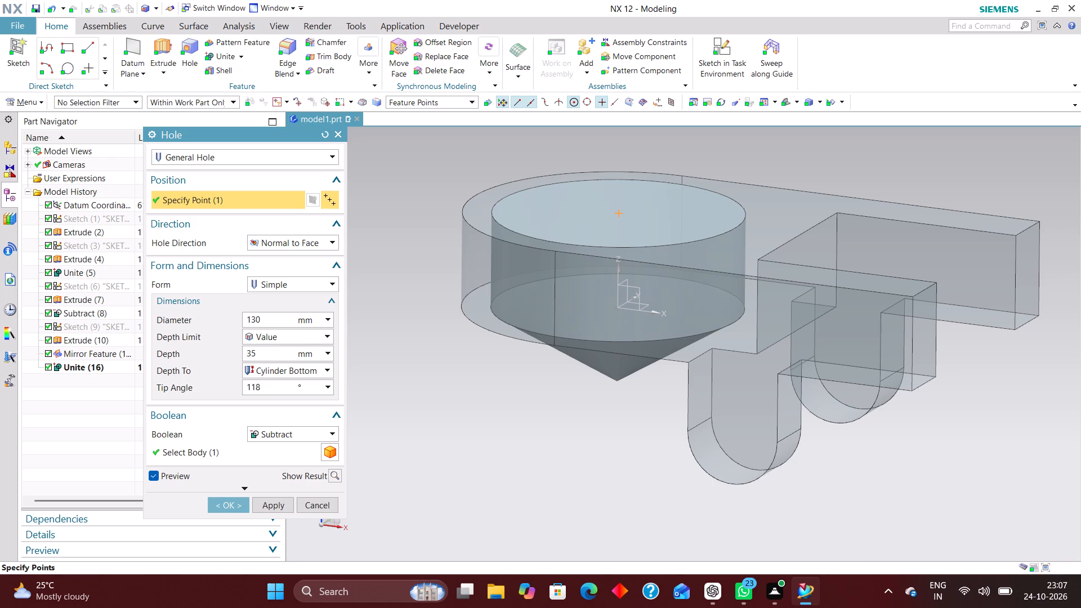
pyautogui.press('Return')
# Set the hole's tip angle to 0° for a flat bottom and create the subtracted hole.
pyautogui.moveTo(270, 383); pyautogui.dragTo(191, 395)
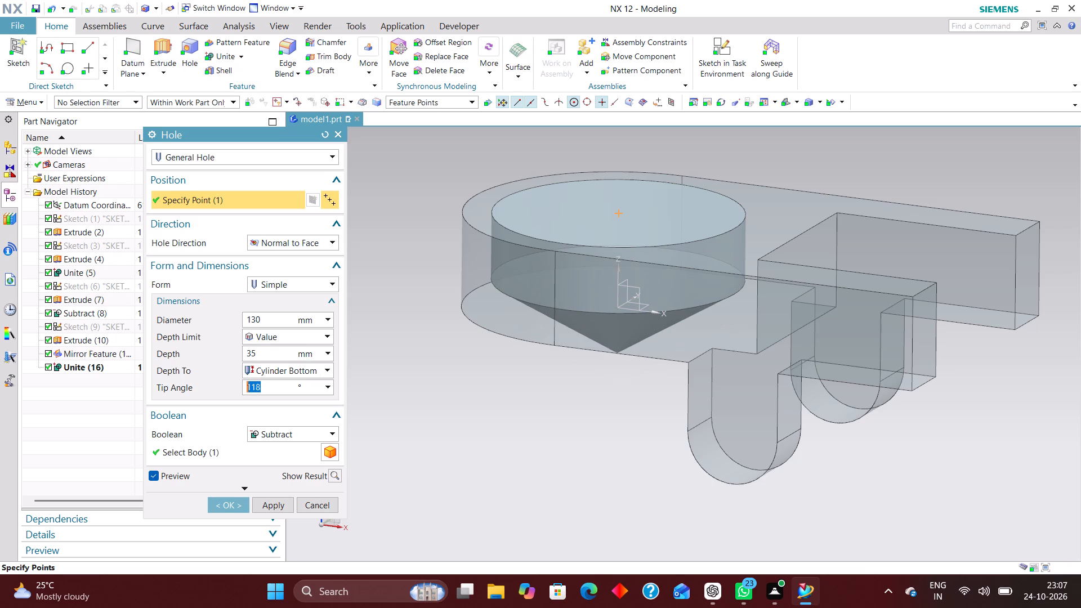
pyautogui.write('30')
pyautogui.press('Return')
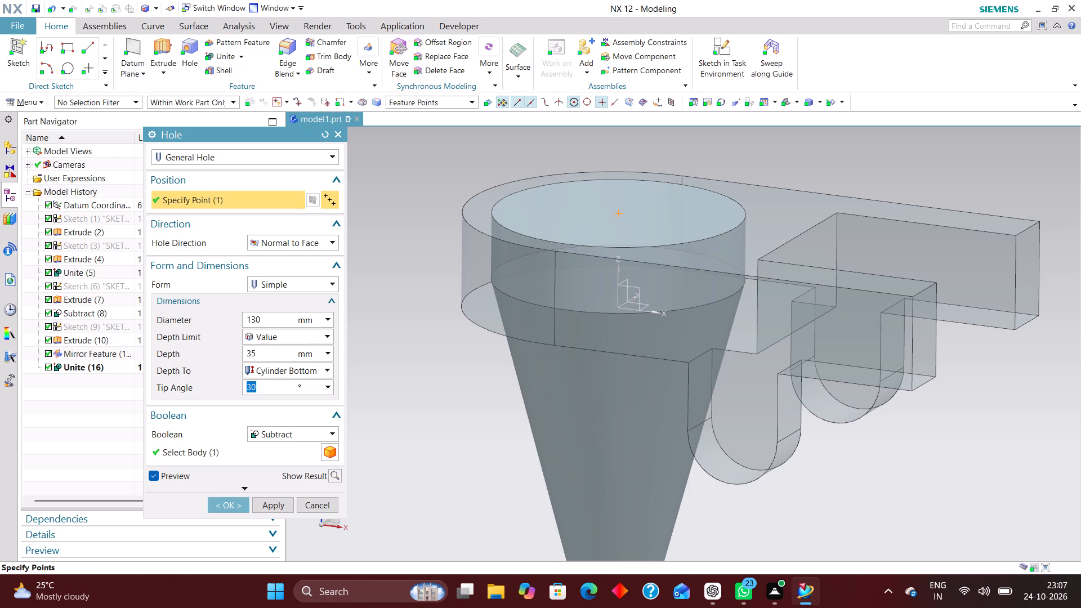
pyautogui.press('0')
pyautogui.press('Return')
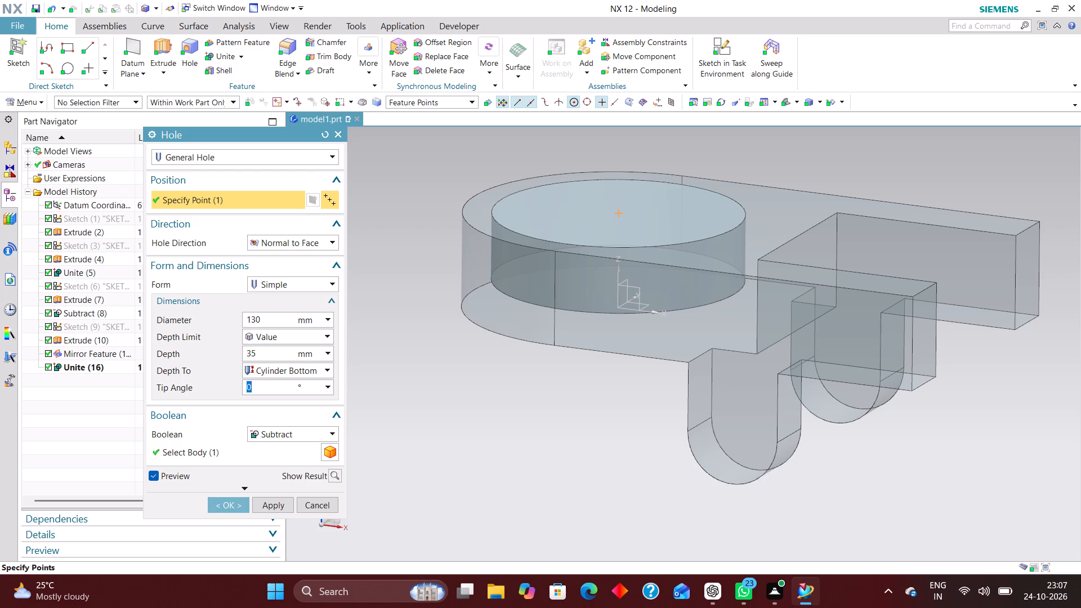
pyautogui.click(235, 502)
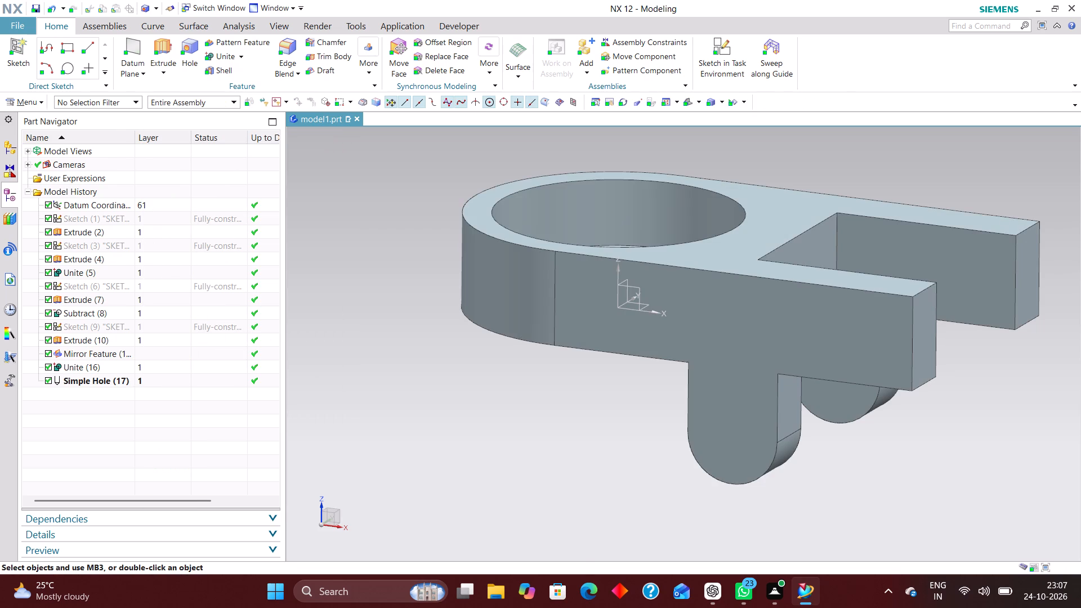
# Examine the circular recess and the bracket from several angles.
pyautogui.moveTo(471, 412); pyautogui.dragTo(461, 435, button='middle')
pyautogui.middleClick(462, 430)
pyautogui.moveTo(464, 424); pyautogui.dragTo(468, 404, button='middle')
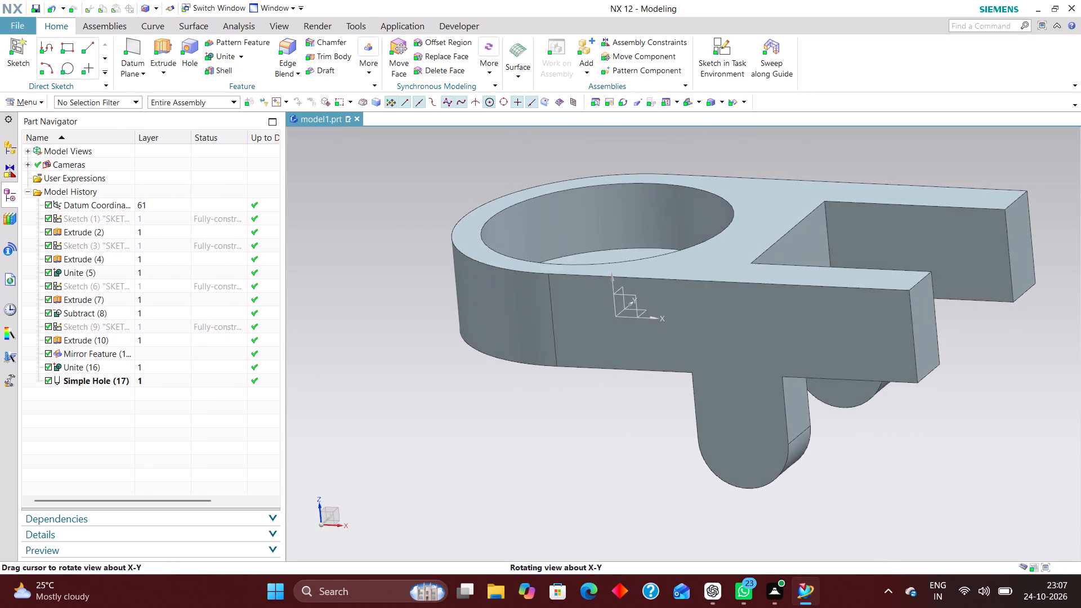
pyautogui.moveTo(468, 404); pyautogui.dragTo(479, 415, button='middle')
pyautogui.scroll(1, 479, 415)
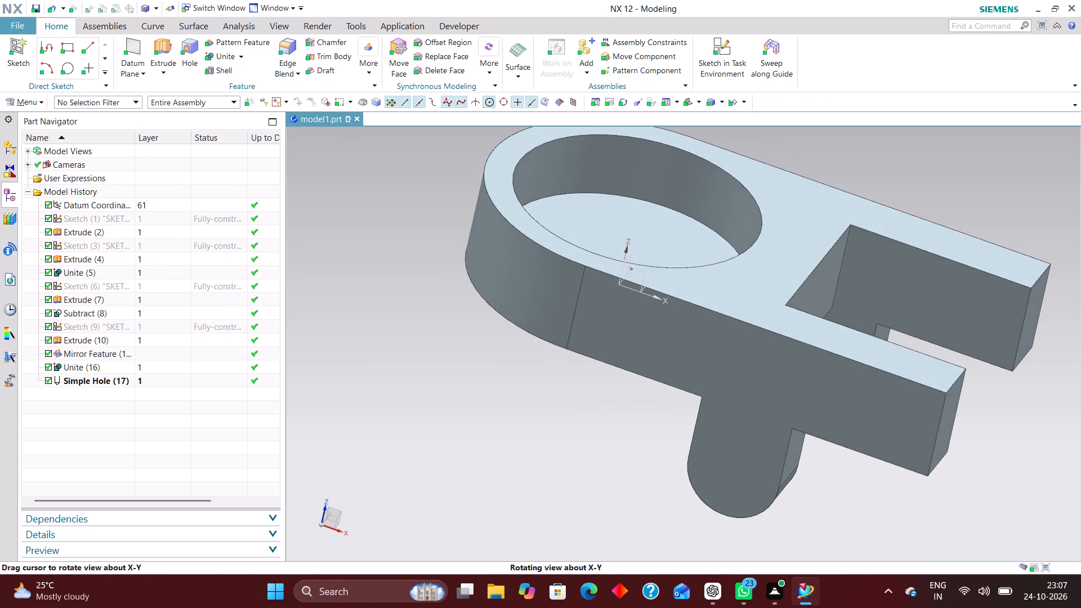
pyautogui.moveTo(479, 415); pyautogui.dragTo(503, 464, button='middle')
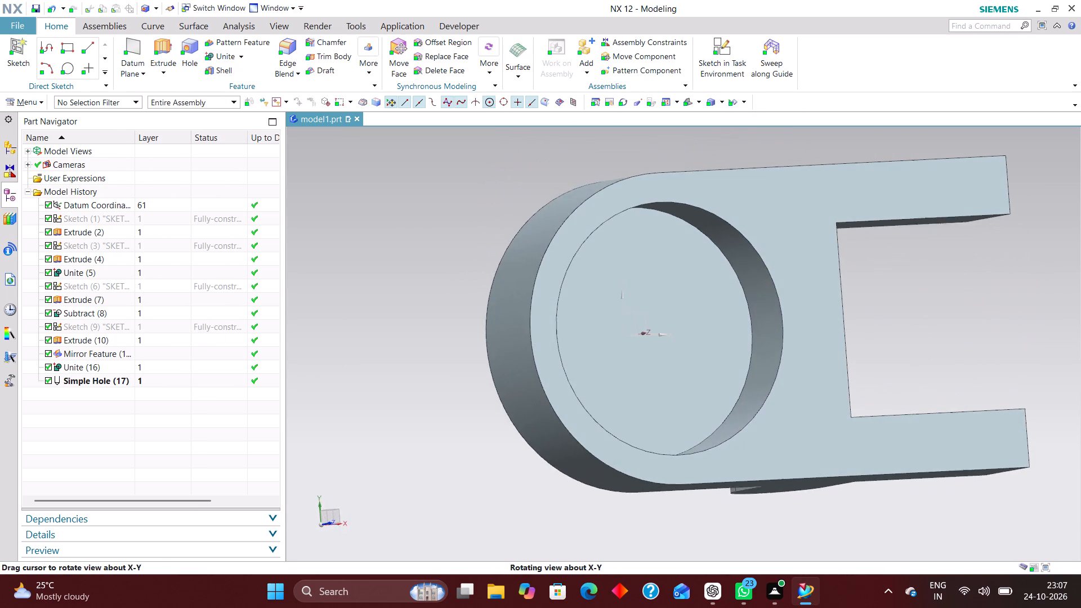
pyautogui.moveTo(503, 464); pyautogui.dragTo(500, 465, button='middle')
pyautogui.moveTo(631, 472); pyautogui.dragTo(602, 439, button='middle')
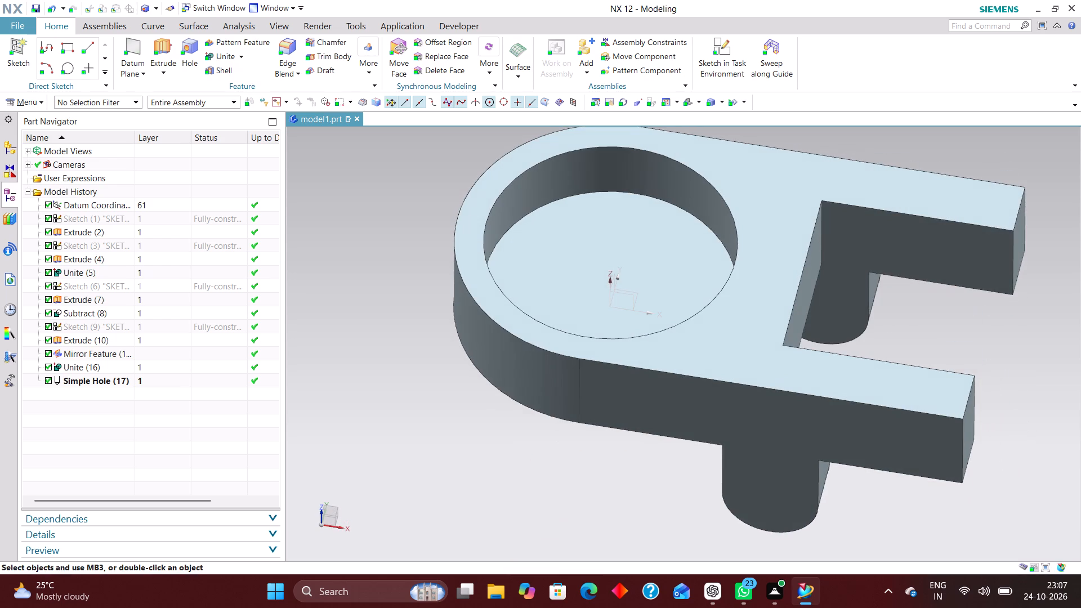
# Start a sketch on the XY plane and draw a rectangle about 51 mm wide across the rim of the plate's rounded end.
pyautogui.click(724, 44)
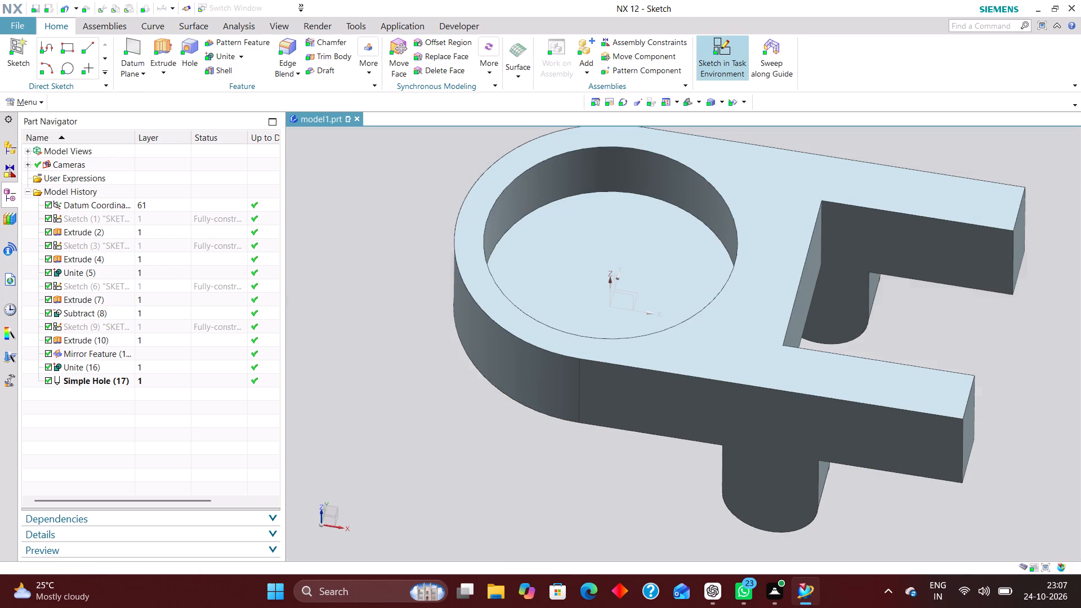
pyautogui.click(636, 299)
pyautogui.click(271, 285)
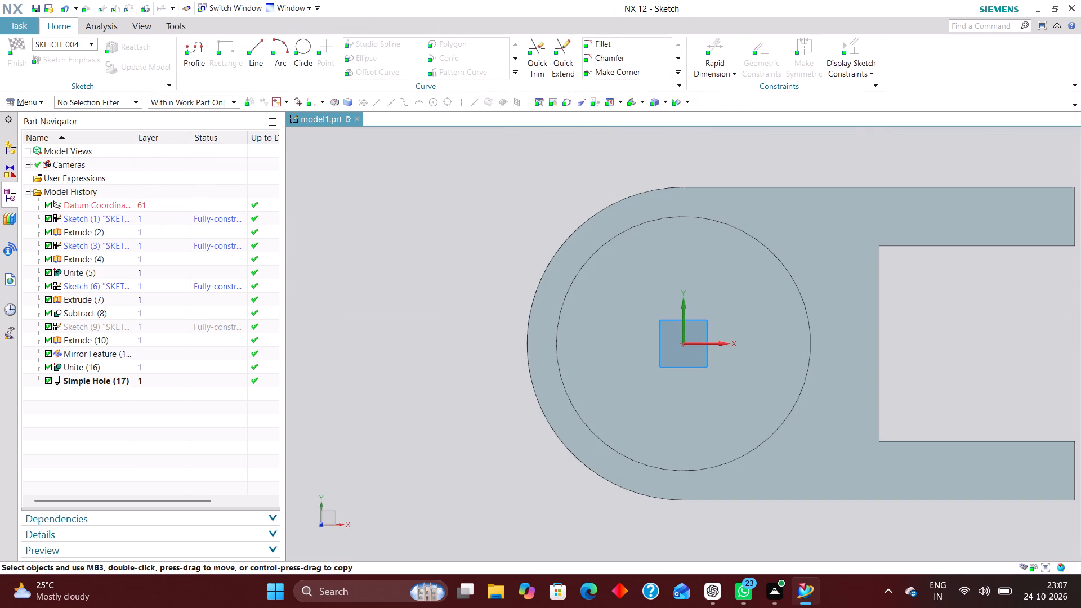
pyautogui.click(234, 47)
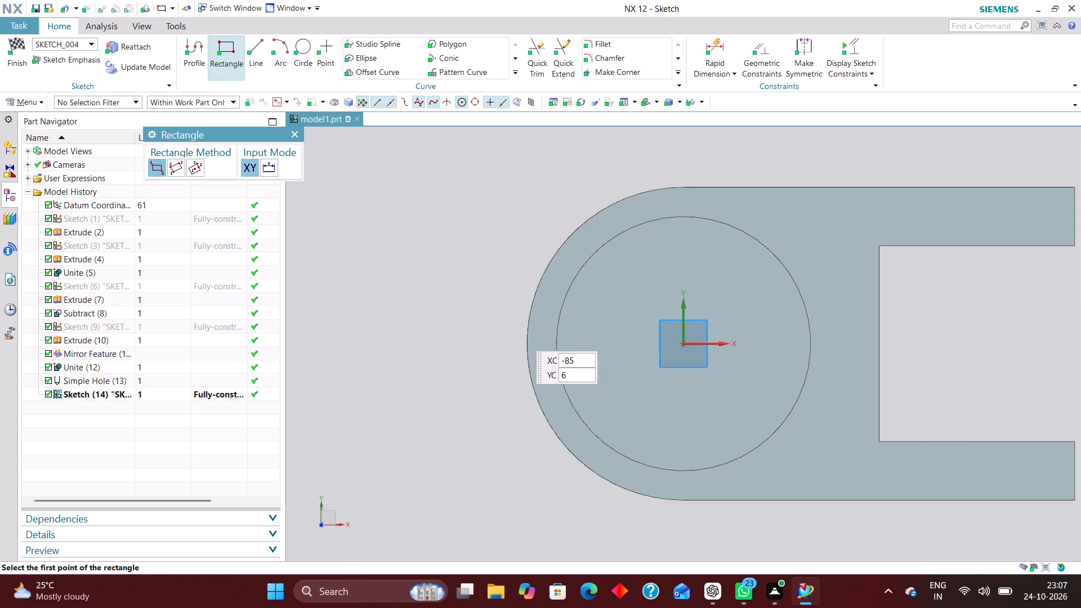
pyautogui.click(492, 320)
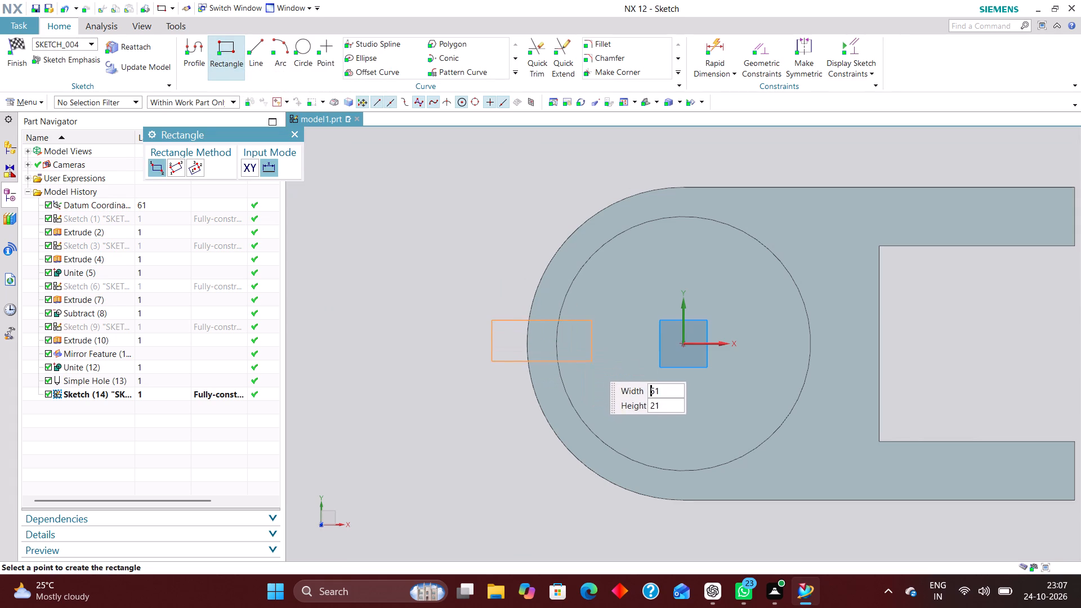
pyautogui.click(591, 370)
# Constrain the midpoint of the rectangle's inner vertical side to the X axis.
pyautogui.click(771, 51)
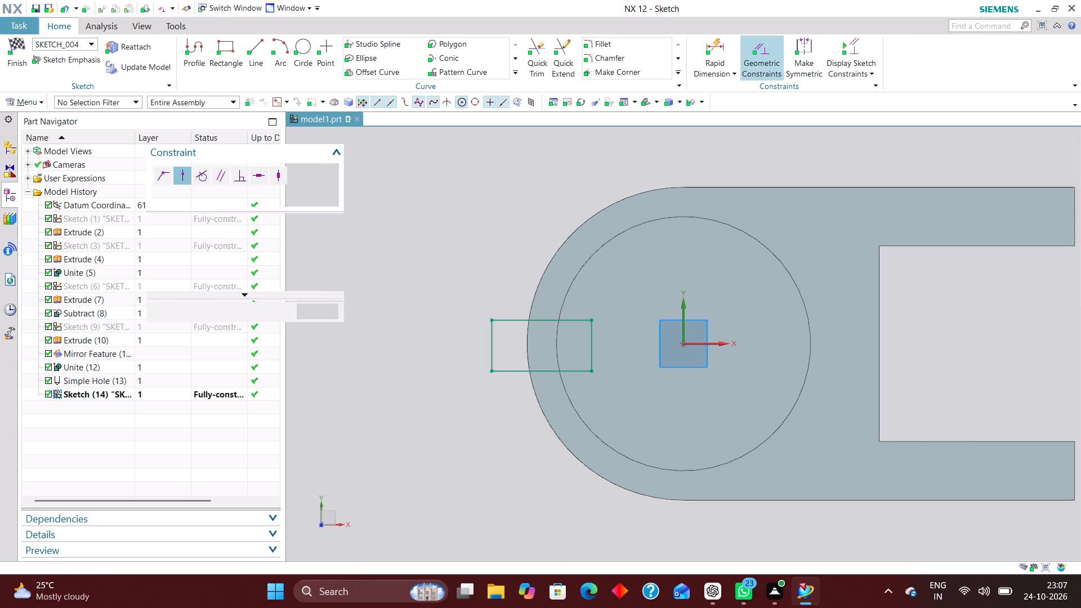
pyautogui.click(592, 343)
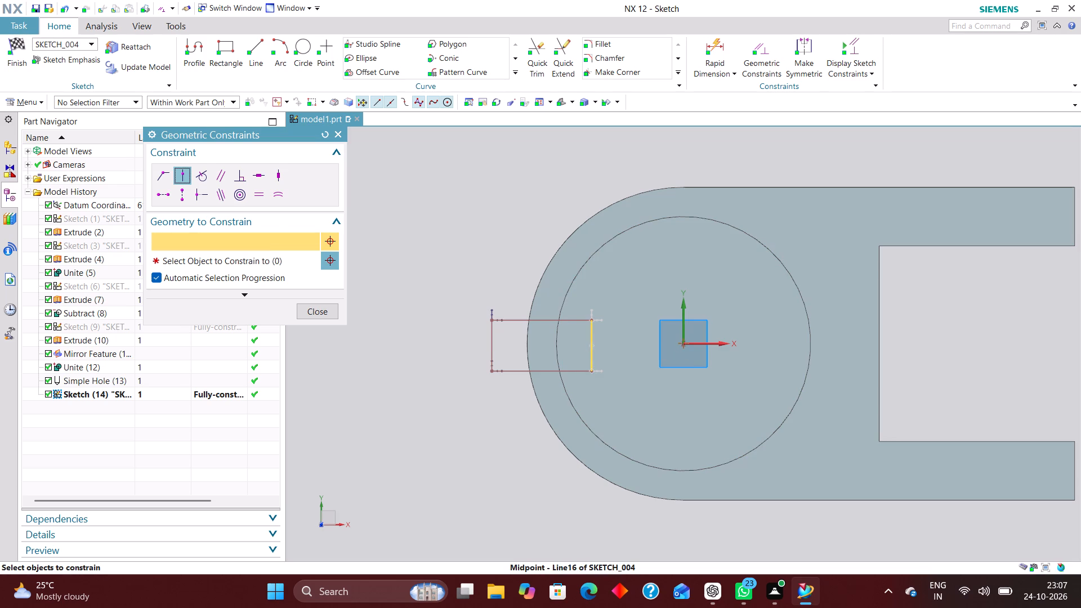
pyautogui.click(707, 343)
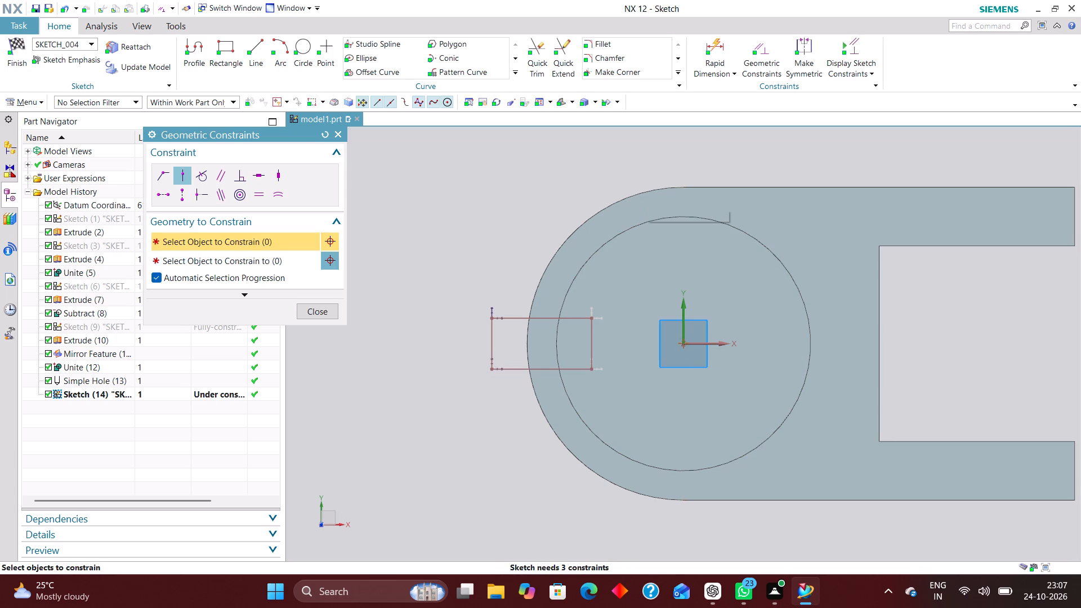
# Dimension the rectangle's outer vertical side to 20 mm.
pyautogui.click(713, 49)
pyautogui.click(494, 354)
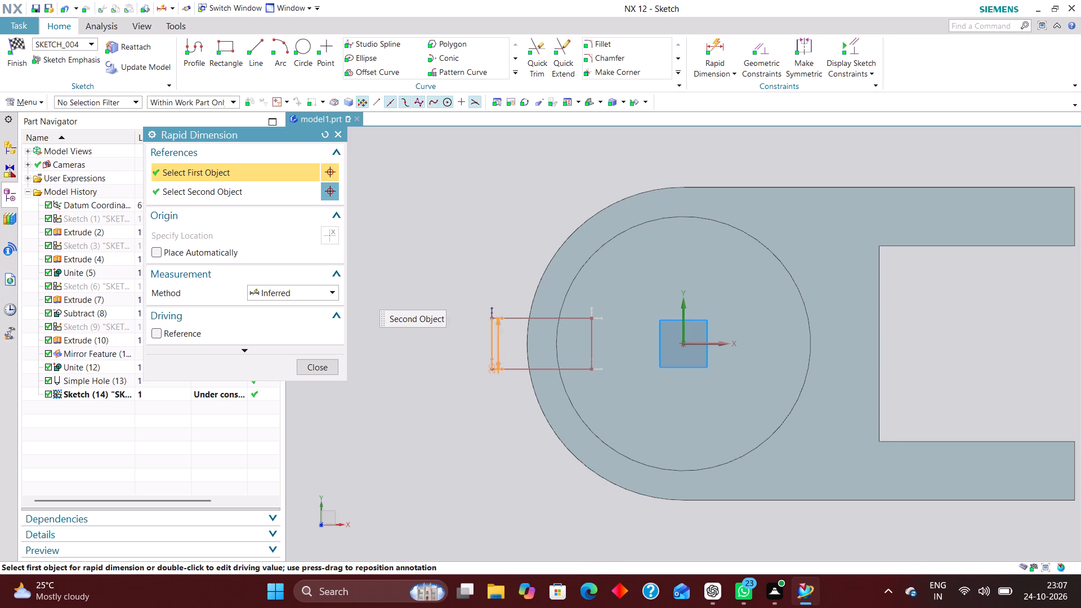
pyautogui.click(460, 347)
pyautogui.write('20')
pyautogui.press('Return')
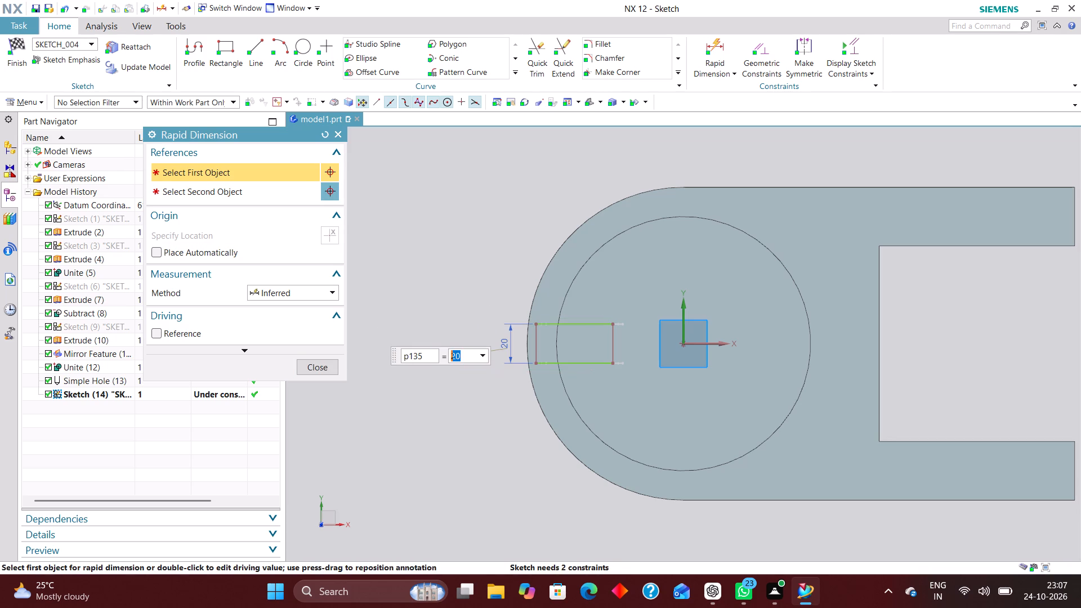
pyautogui.click(329, 371)
# Move the rectangle's outer vertical side outward so it extends past the plate's rounded edge.
pyautogui.moveTo(539, 345); pyautogui.dragTo(527, 344)
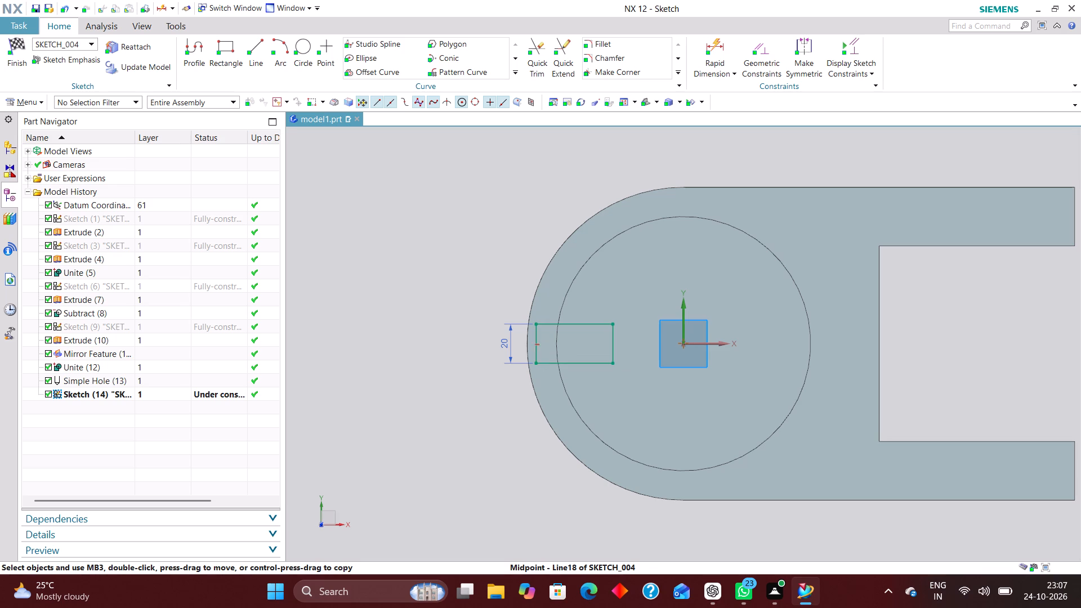
pyautogui.moveTo(527, 344); pyautogui.dragTo(509, 343)
pyautogui.click(489, 350)
pyautogui.moveTo(535, 346); pyautogui.dragTo(491, 346)
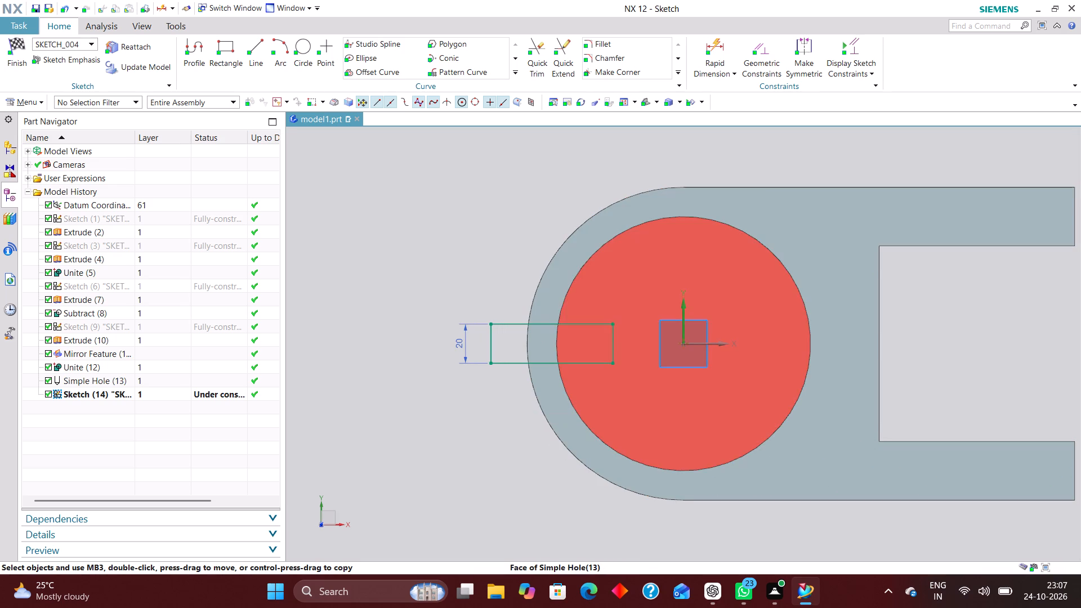
# Dimension the horizontal distance from the rectangle's inner vertical side to the Y axis.
pyautogui.click(710, 50)
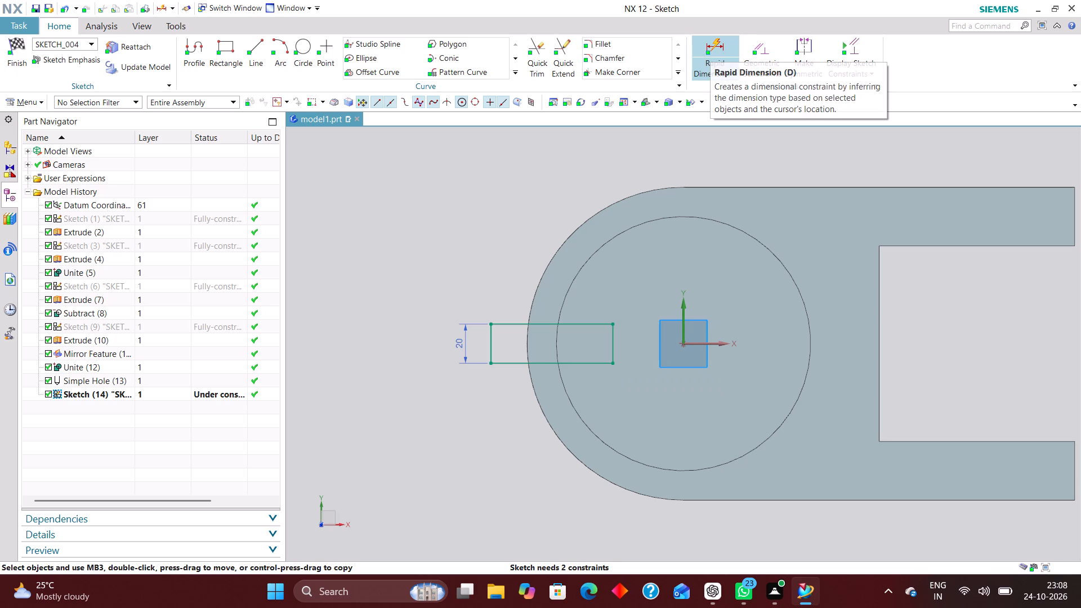
pyautogui.click(613, 356)
pyautogui.click(684, 333)
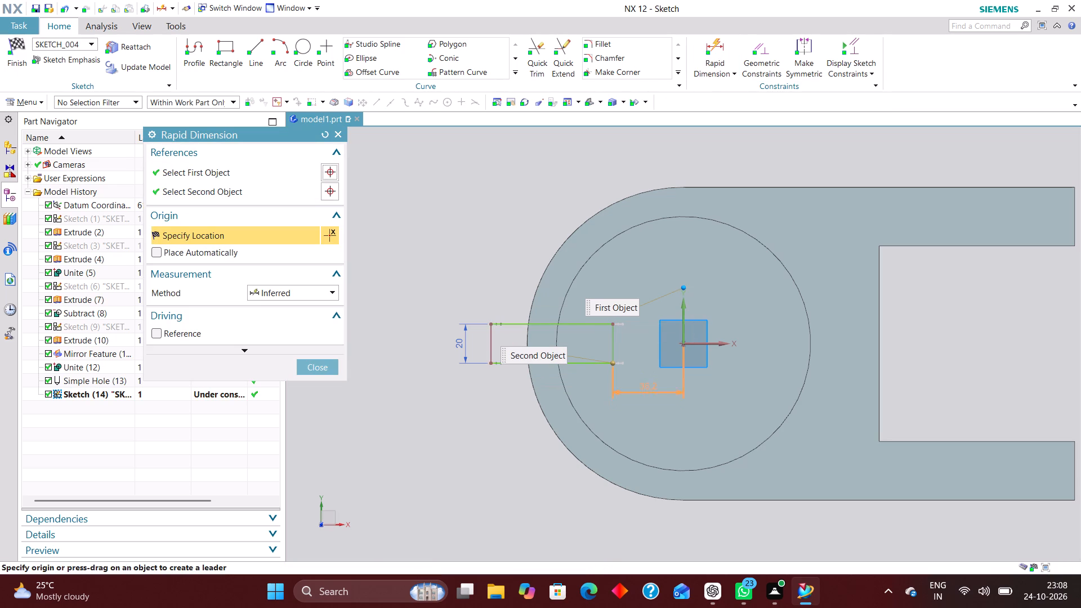
pyautogui.click(648, 405)
# Dimension the length of the rectangle's lower horizontal side and finish the sketch.
pyautogui.click(586, 363)
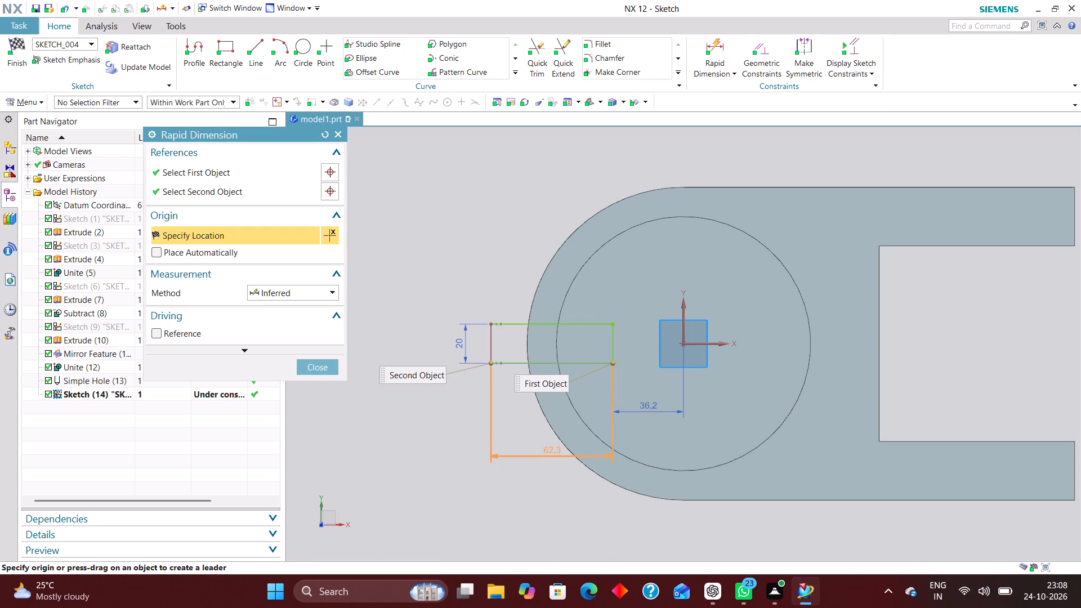
pyautogui.click(544, 450)
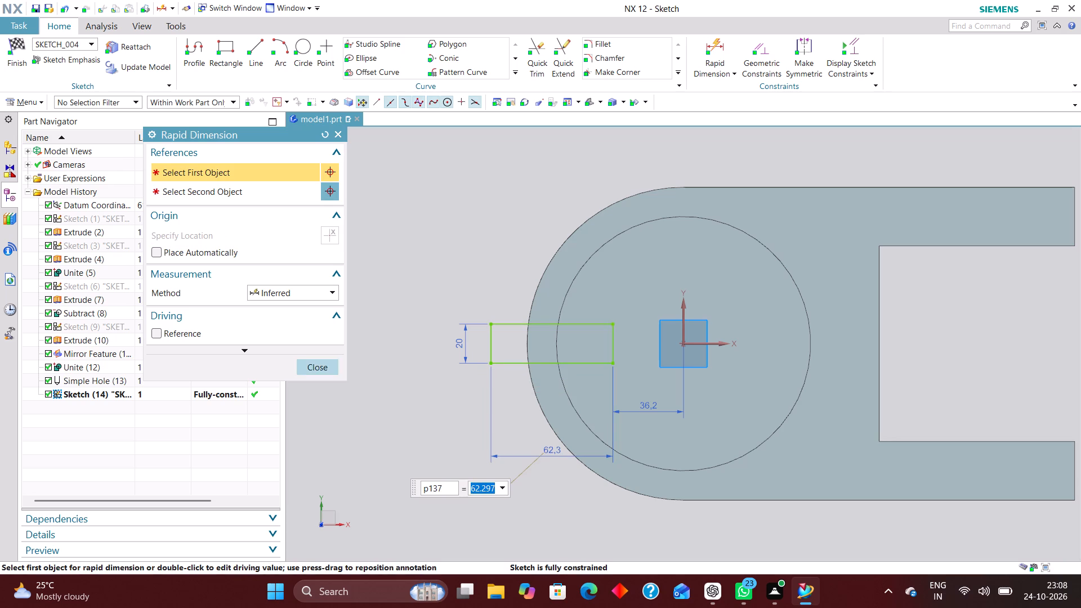
pyautogui.click(329, 369)
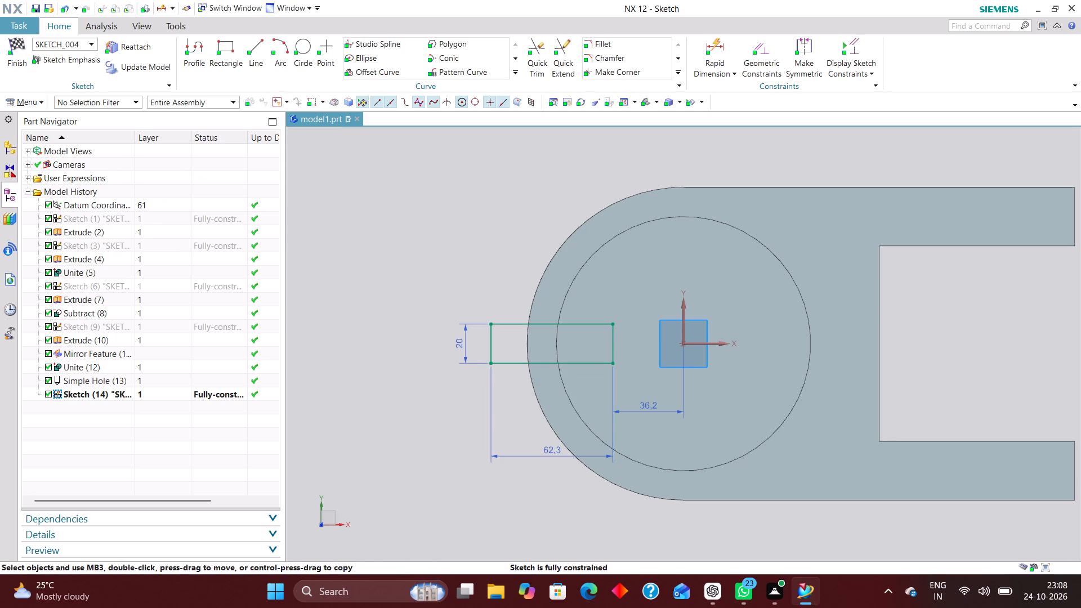
pyautogui.click(21, 48)
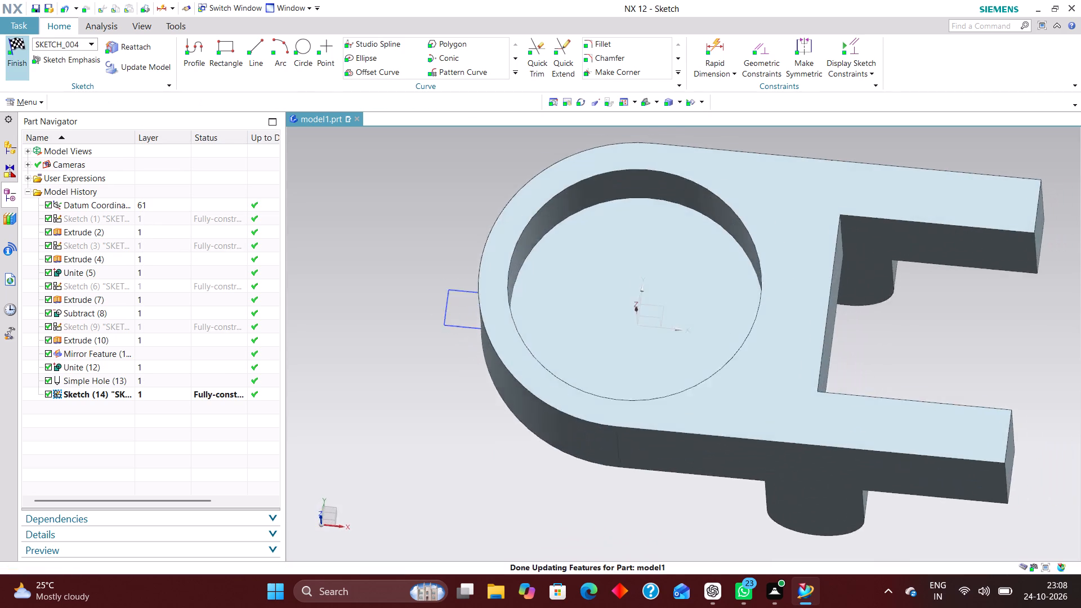
# Extrude the notch rectangle upward from a 35 mm start to a 62 mm end as a separate body, with Boolean None.
pyautogui.click(158, 42)
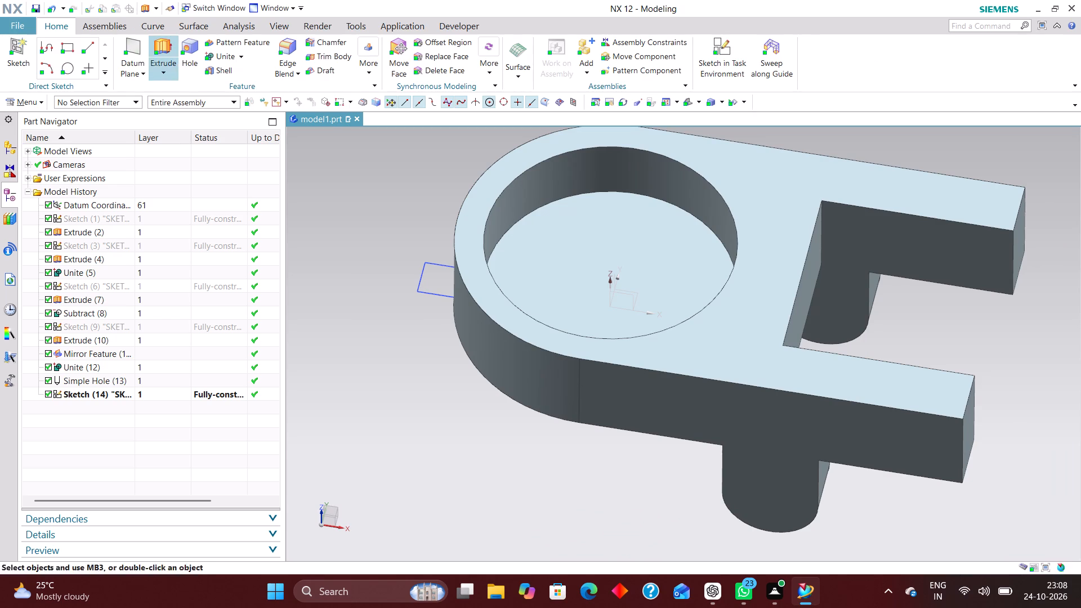
pyautogui.click(430, 295)
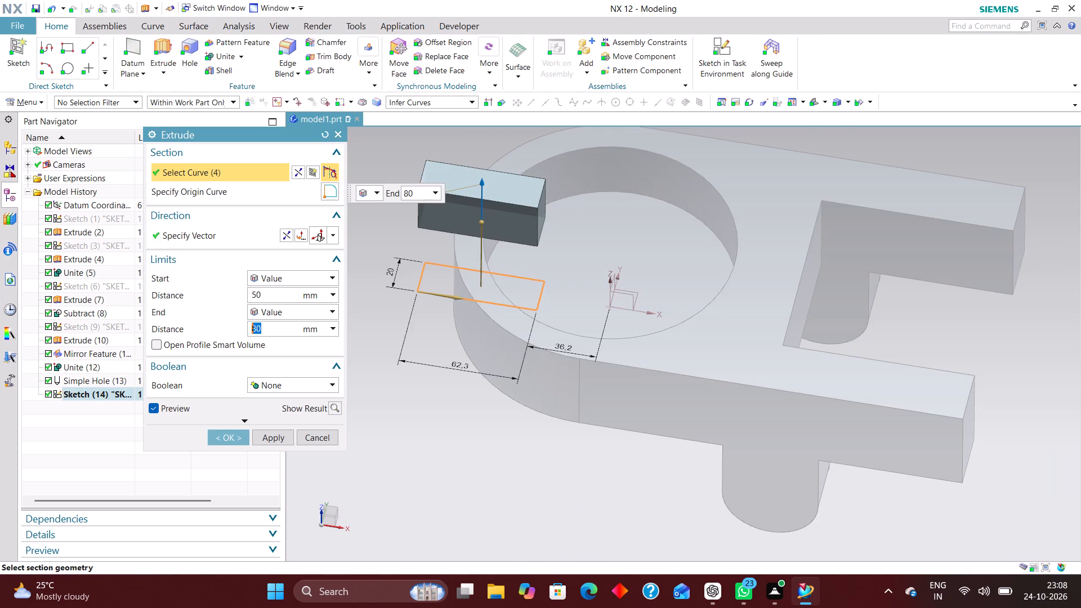
pyautogui.moveTo(635, 272); pyautogui.dragTo(656, 217, button='middle')
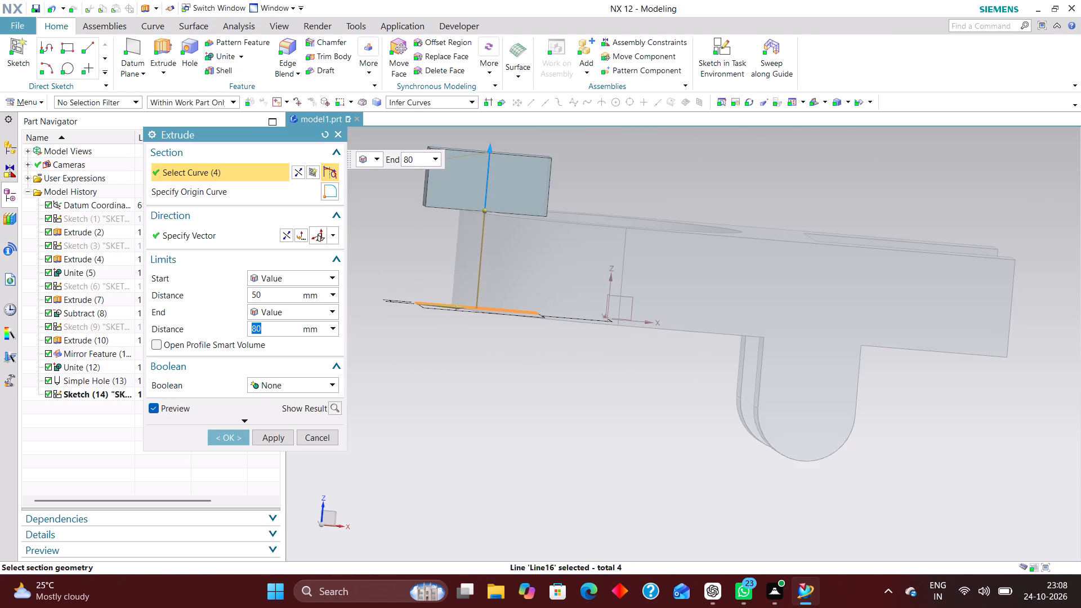
pyautogui.moveTo(873, 200); pyautogui.dragTo(775, 204, button='right')
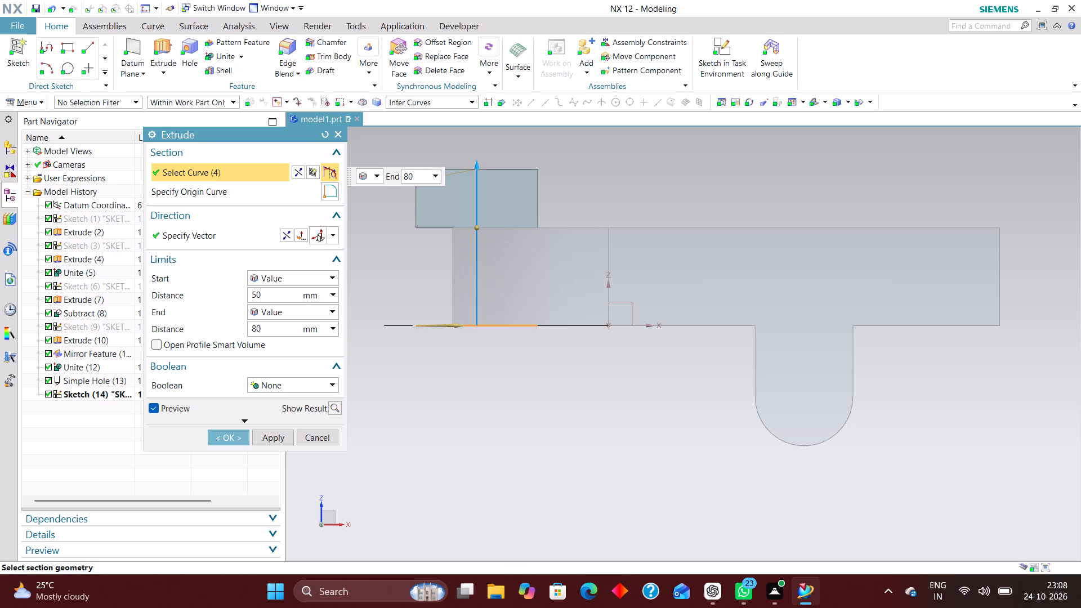
pyautogui.moveTo(474, 167); pyautogui.dragTo(478, 189)
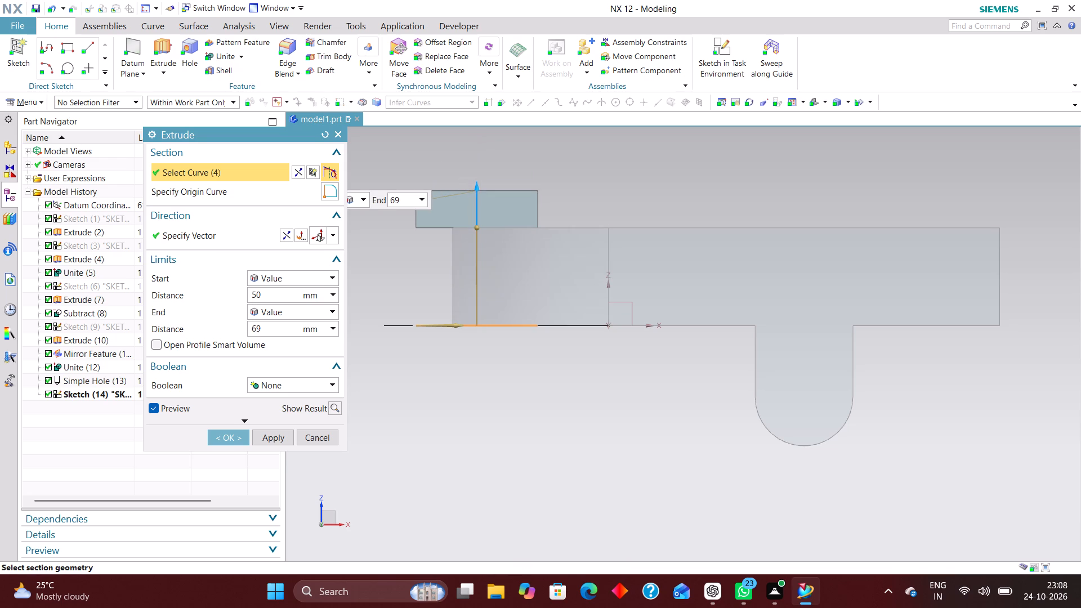
pyautogui.moveTo(478, 189); pyautogui.dragTo(480, 194)
pyautogui.moveTo(479, 227); pyautogui.dragTo(479, 294)
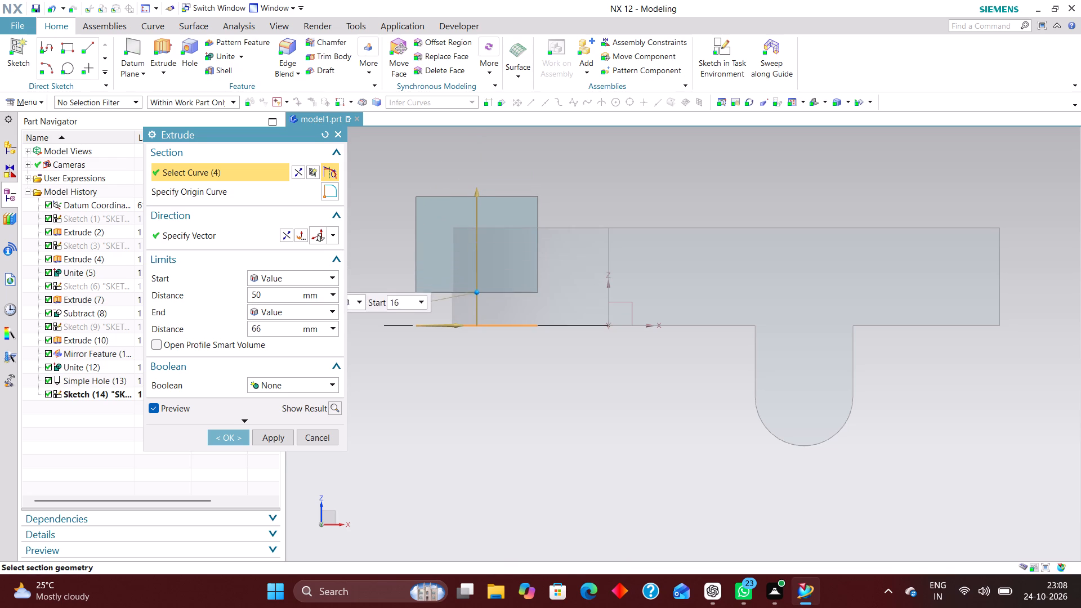
pyautogui.moveTo(479, 294); pyautogui.dragTo(479, 324)
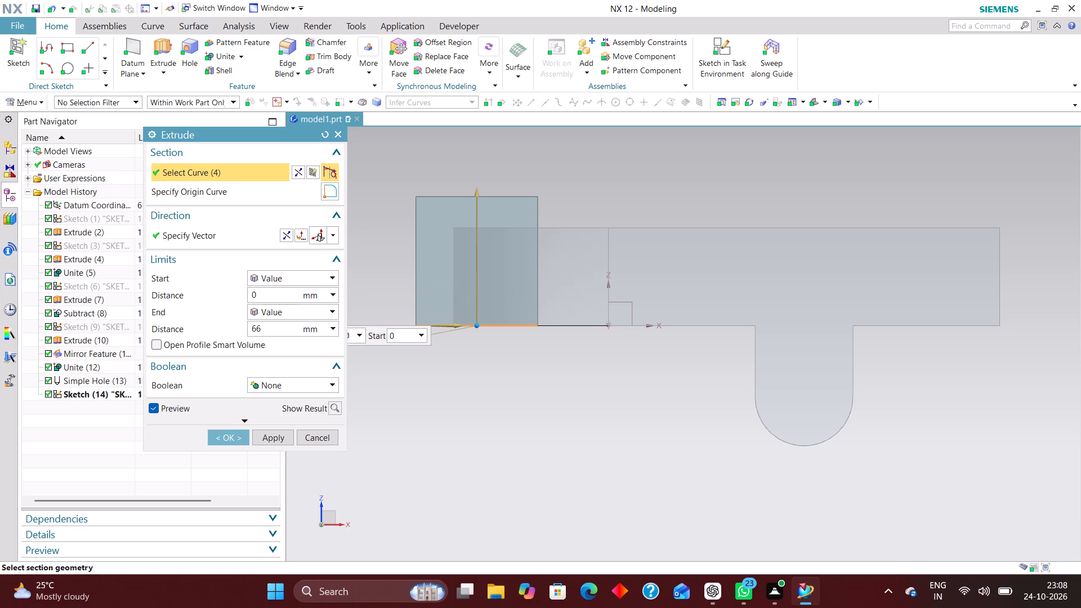
pyautogui.moveTo(479, 324); pyautogui.dragTo(479, 323)
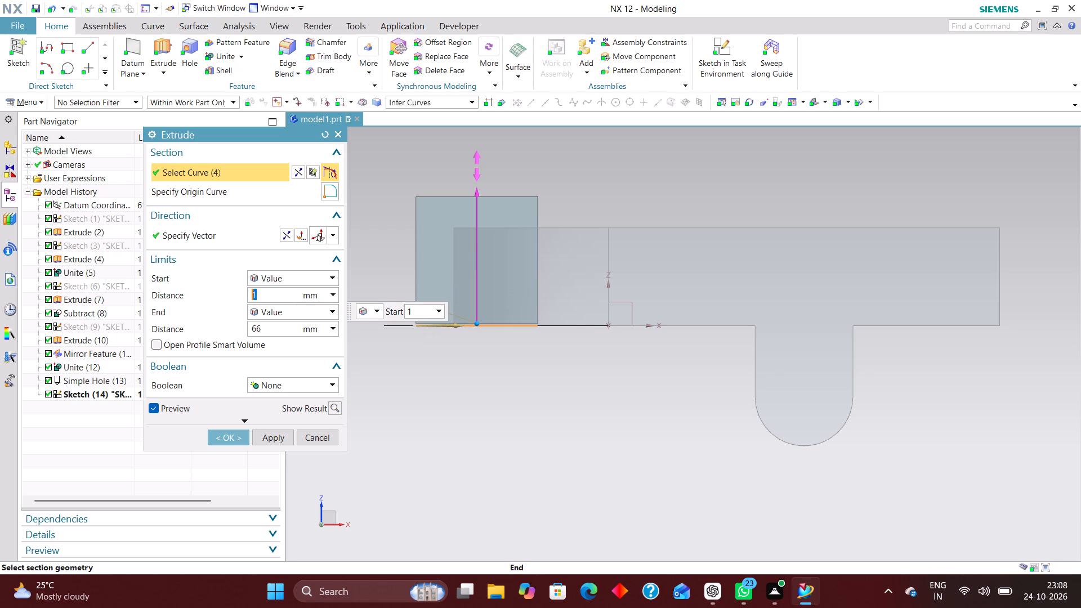
pyautogui.moveTo(475, 194); pyautogui.dragTo(483, 227)
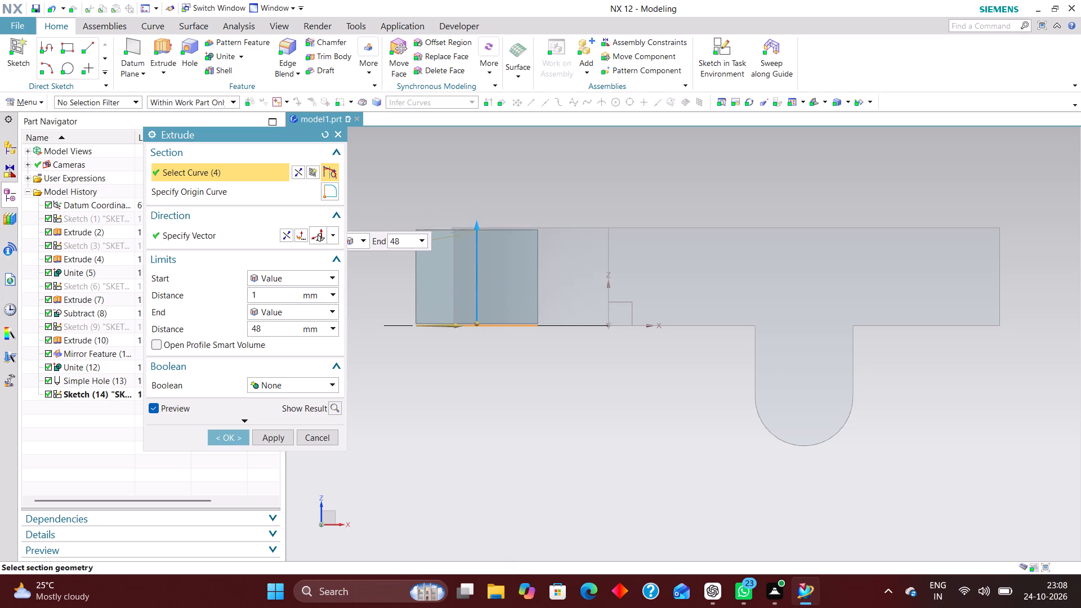
pyautogui.moveTo(483, 227); pyautogui.dragTo(484, 225)
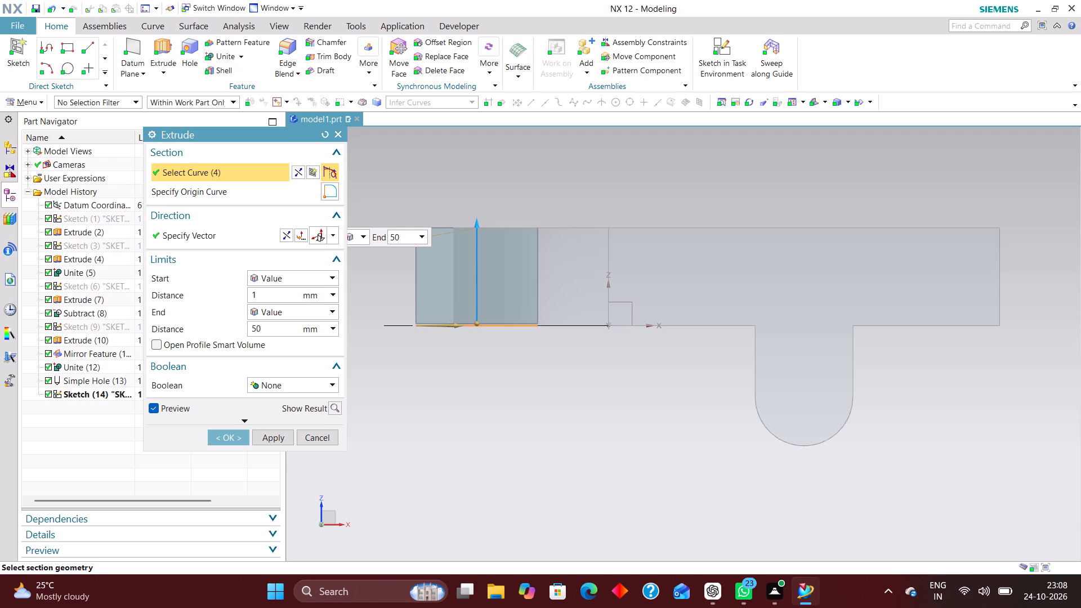
pyautogui.moveTo(484, 225); pyautogui.dragTo(486, 236)
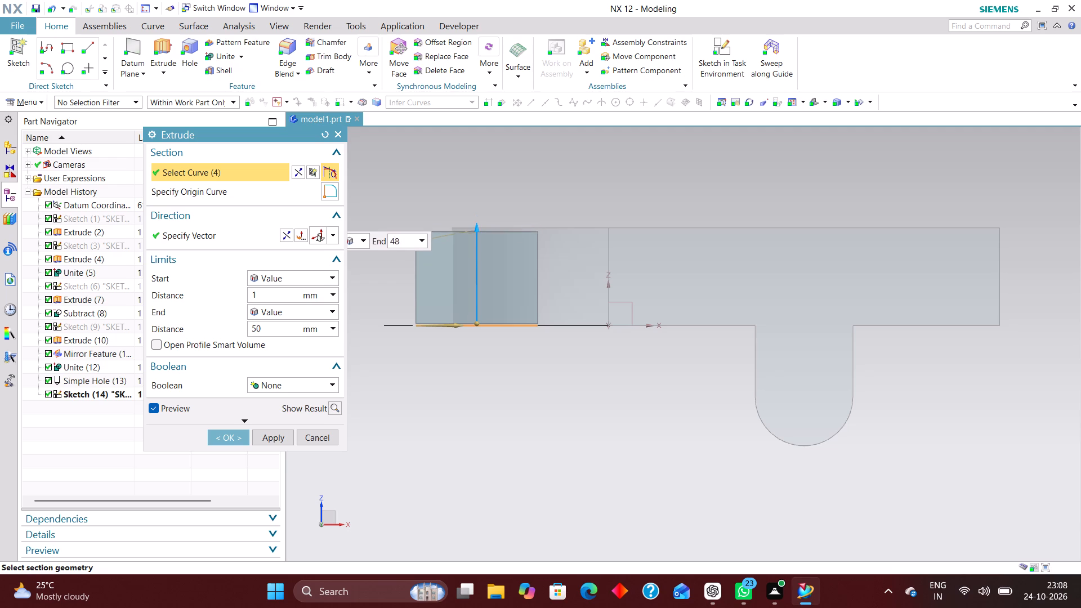
pyautogui.moveTo(486, 236); pyautogui.dragTo(488, 256)
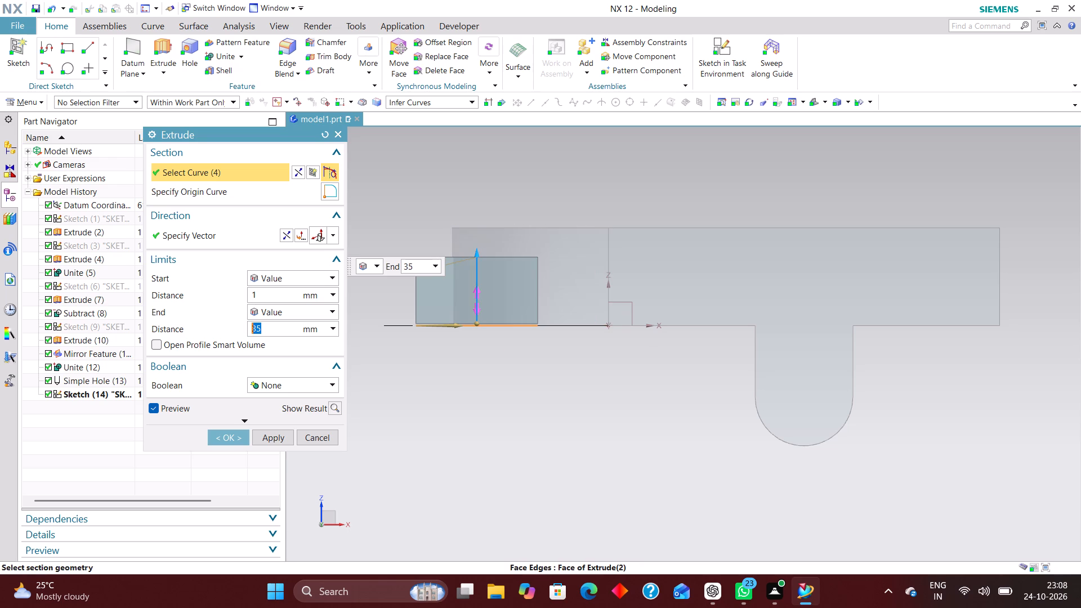
pyautogui.moveTo(475, 322); pyautogui.dragTo(479, 261)
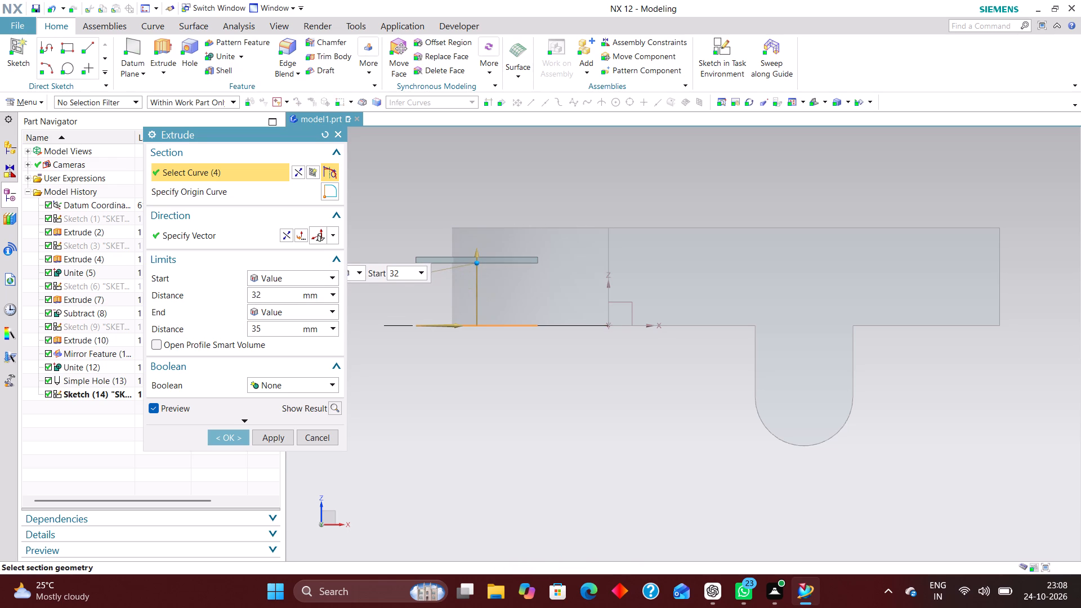
pyautogui.moveTo(479, 261); pyautogui.dragTo(480, 260)
pyautogui.moveTo(472, 251); pyautogui.dragTo(477, 165)
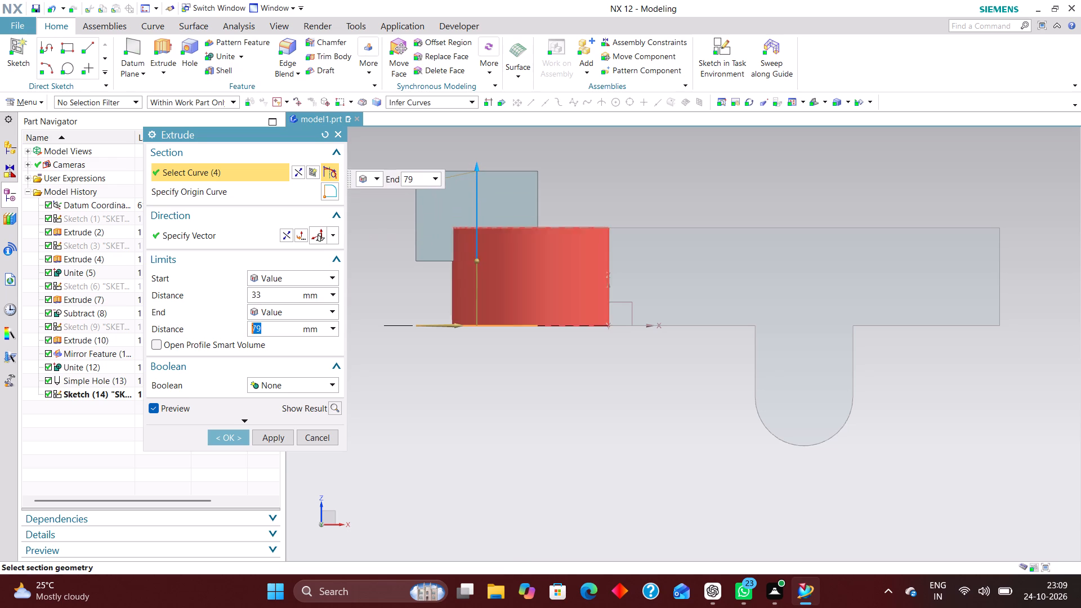
pyautogui.click(475, 261)
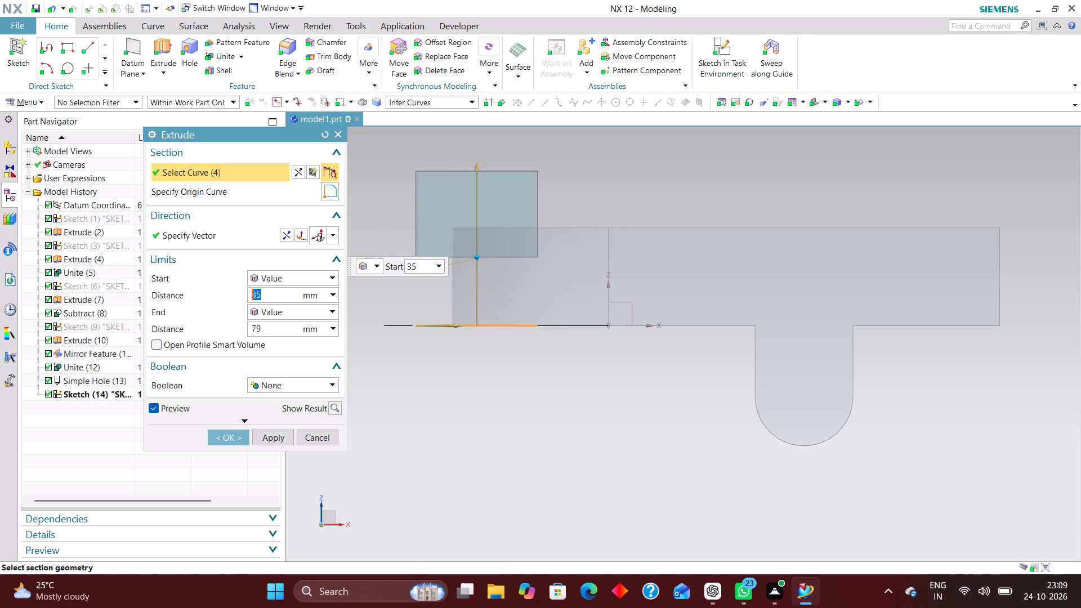
pyautogui.moveTo(475, 169); pyautogui.dragTo(475, 172)
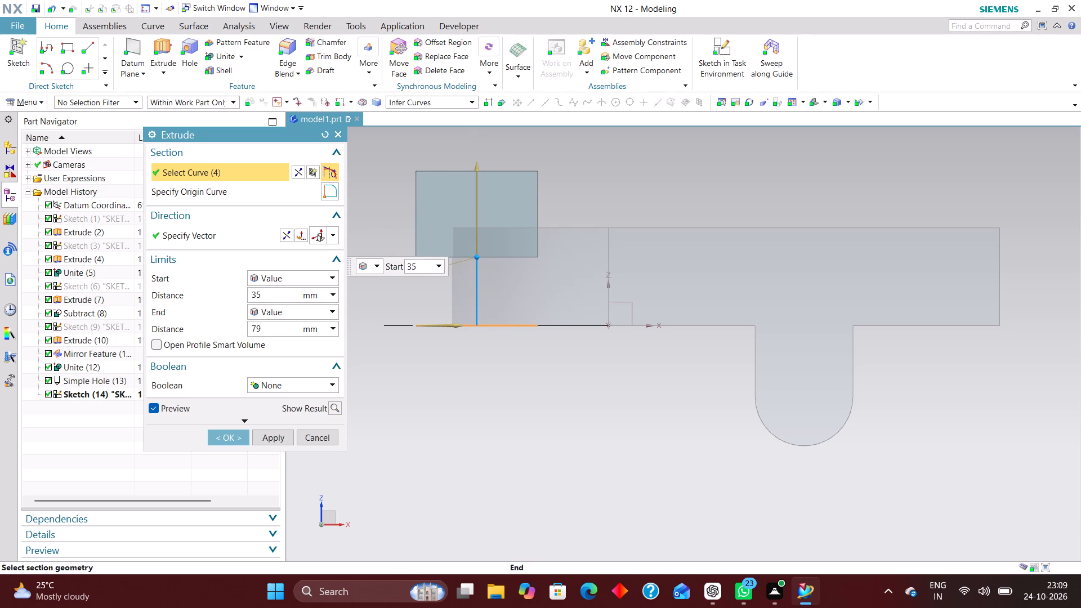
pyautogui.moveTo(475, 172); pyautogui.dragTo(482, 205)
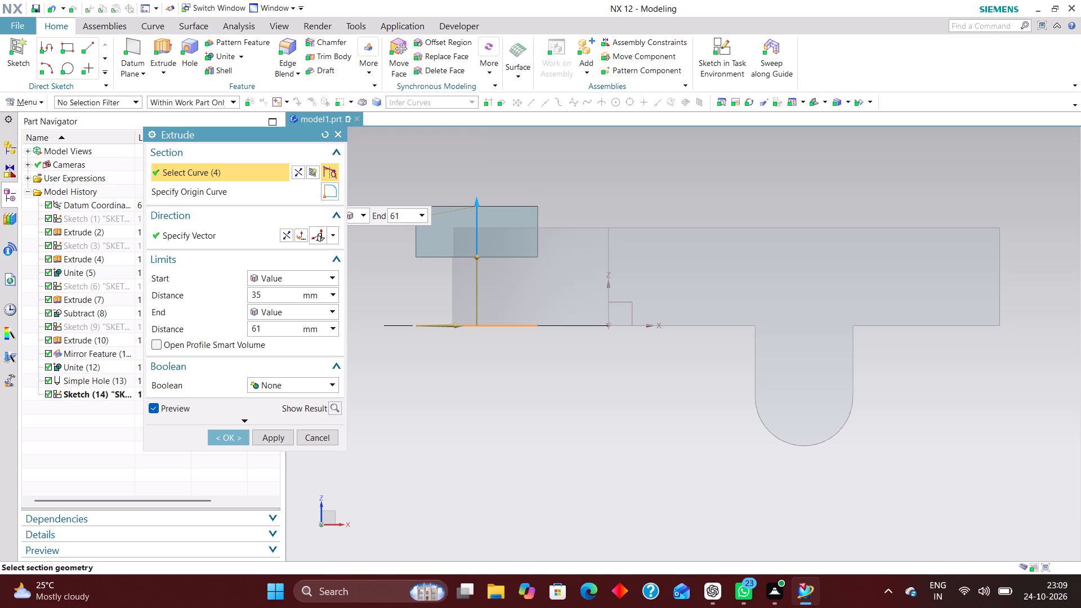
pyautogui.moveTo(482, 205); pyautogui.dragTo(484, 203)
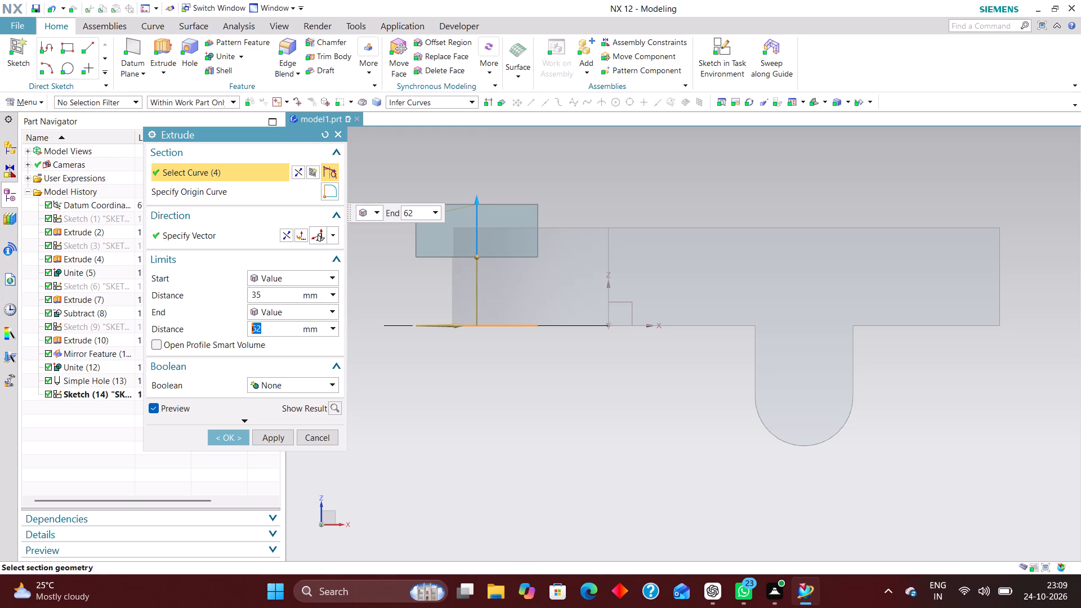
pyautogui.click(222, 437)
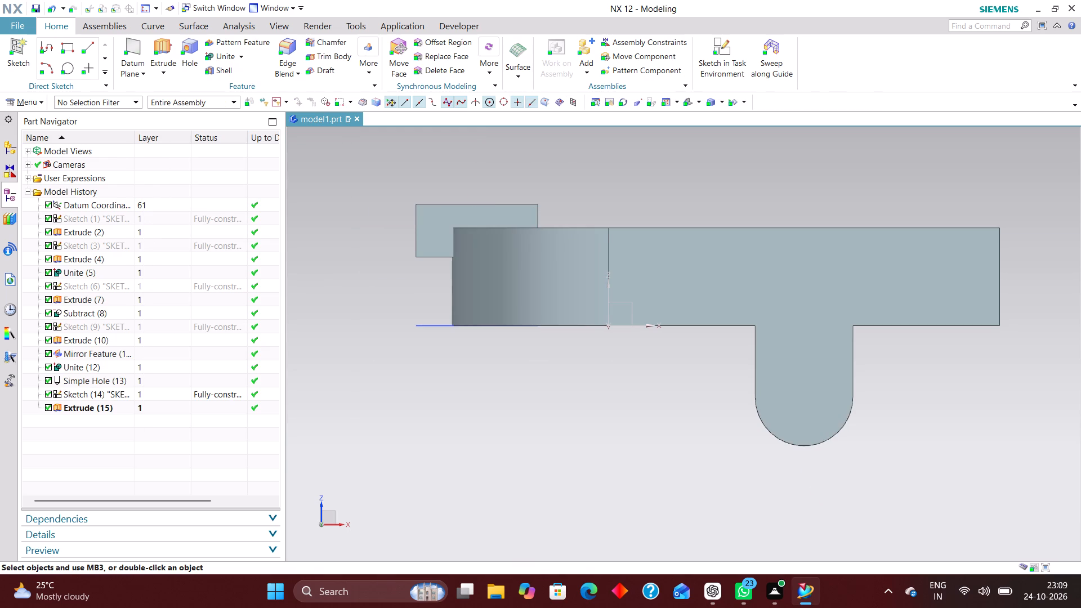
# Mirror the extruded notch block about the YZ datum plane to the opposite side of the circular recess.
pyautogui.scroll(1, 580, 193)
pyautogui.moveTo(581, 202); pyautogui.dragTo(579, 230, button='middle')
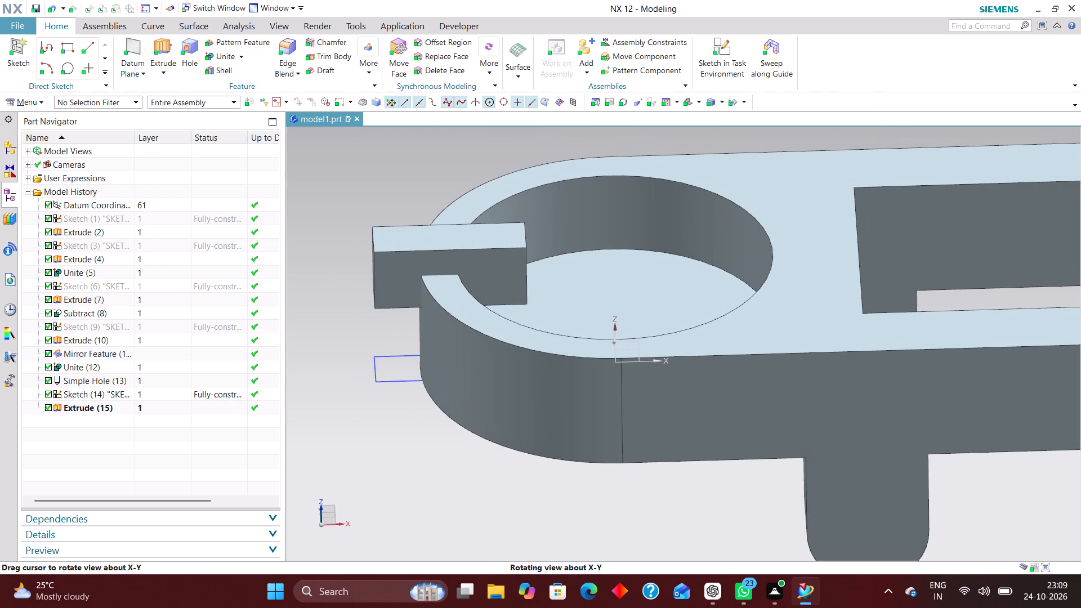
pyautogui.moveTo(579, 230); pyautogui.dragTo(579, 238, button='middle')
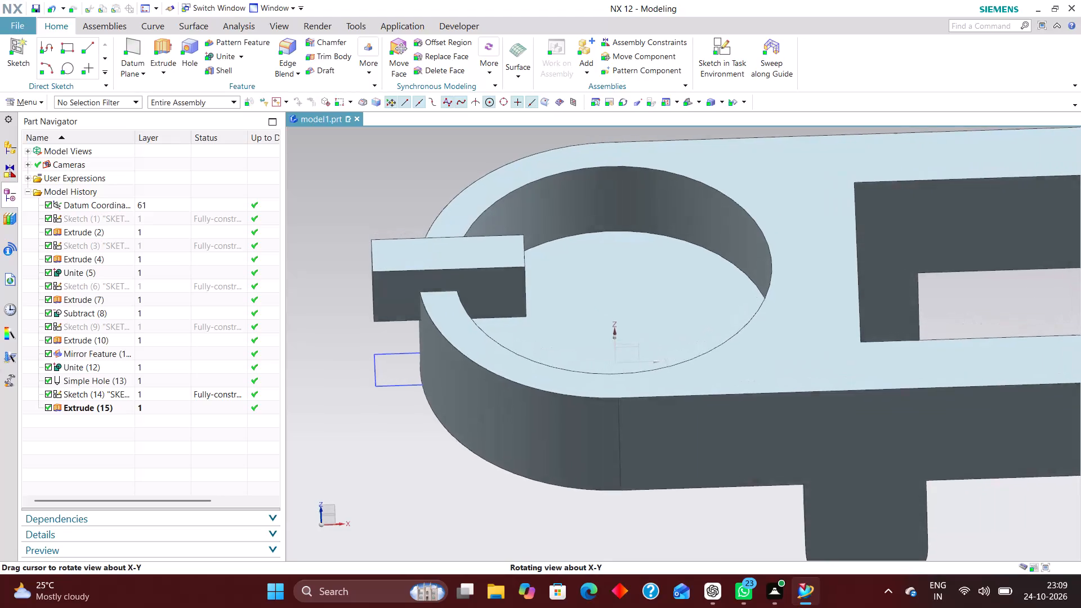
pyautogui.moveTo(579, 238); pyautogui.dragTo(579, 242, button='middle')
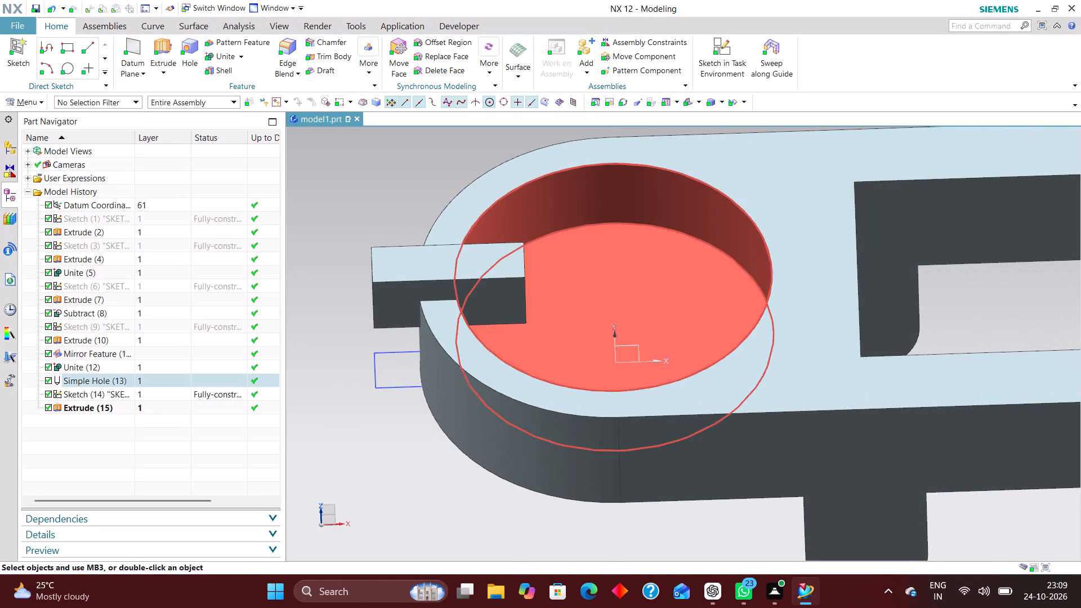
pyautogui.click(369, 71)
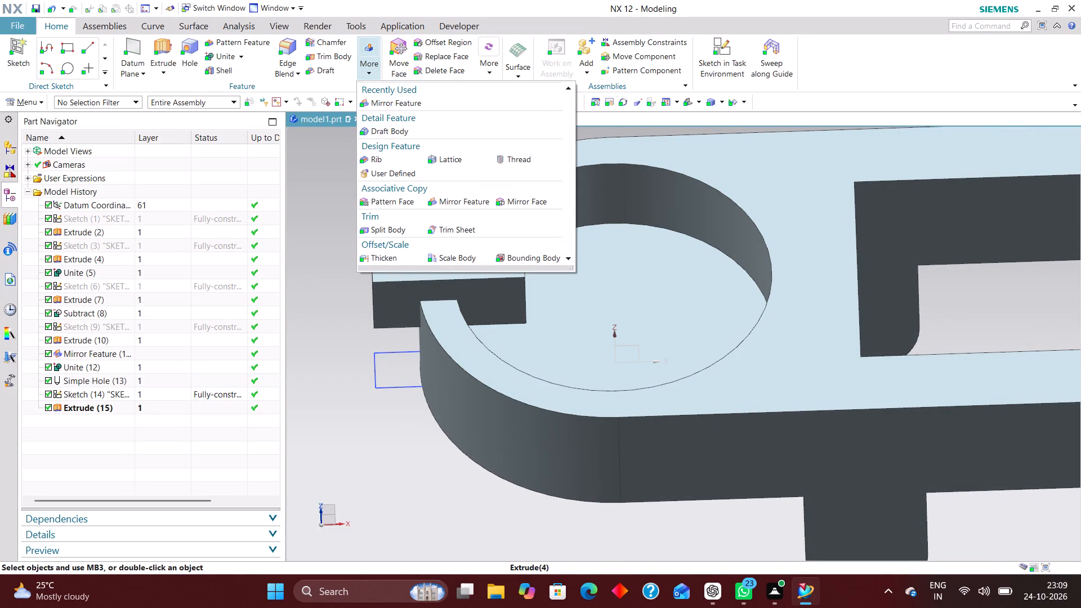
pyautogui.click(381, 101)
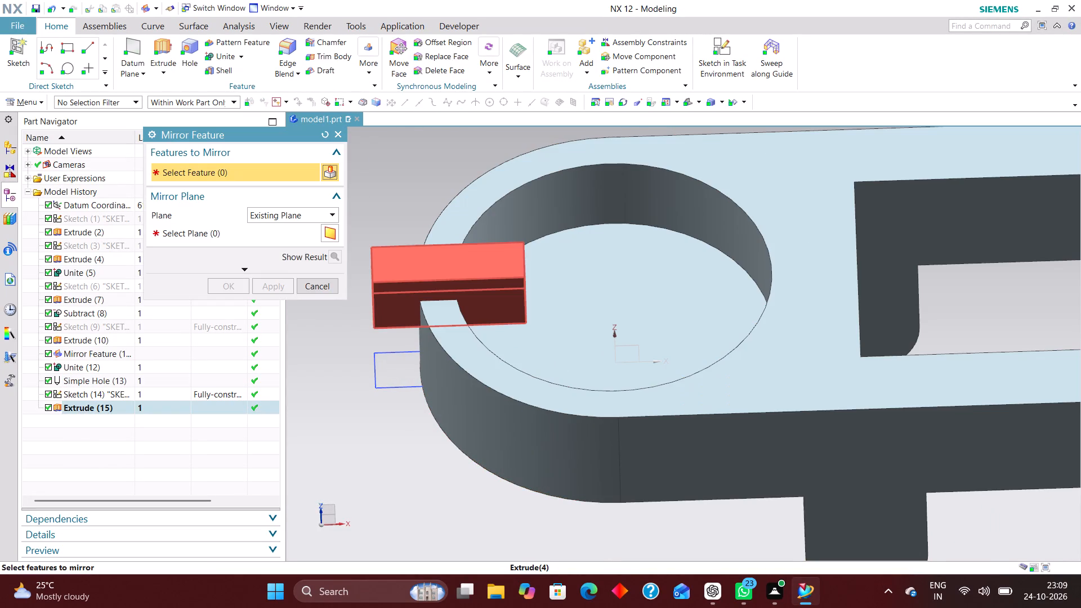
pyautogui.click(440, 250)
pyautogui.click(272, 236)
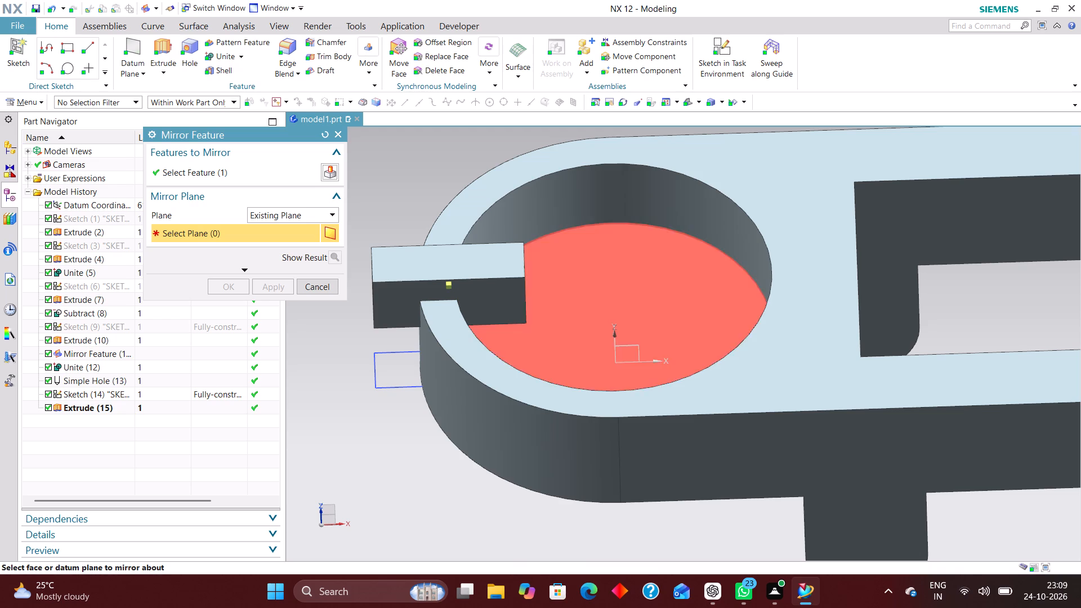
pyautogui.scroll(1, 593, 333)
pyautogui.moveTo(600, 339); pyautogui.dragTo(626, 342, button='middle')
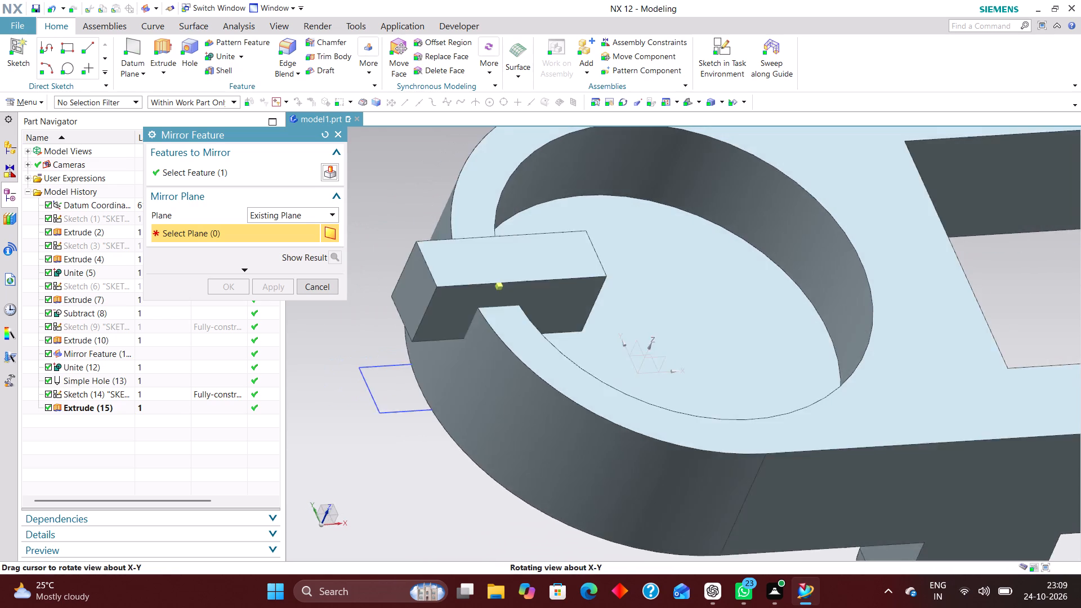
pyautogui.moveTo(626, 342); pyautogui.dragTo(628, 347, button='middle')
pyautogui.click(641, 354)
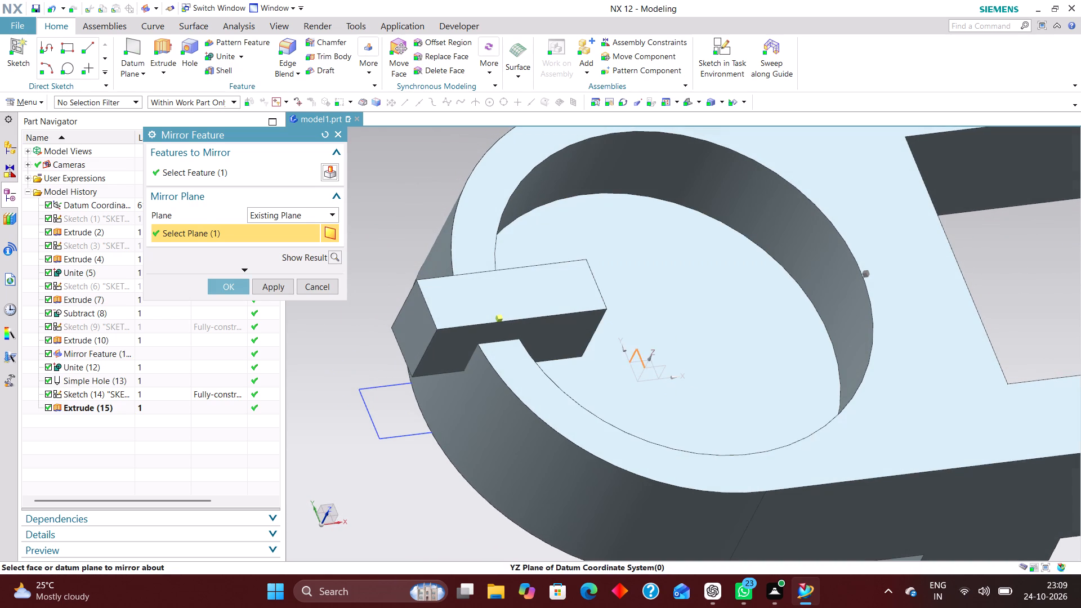
pyautogui.click(240, 292)
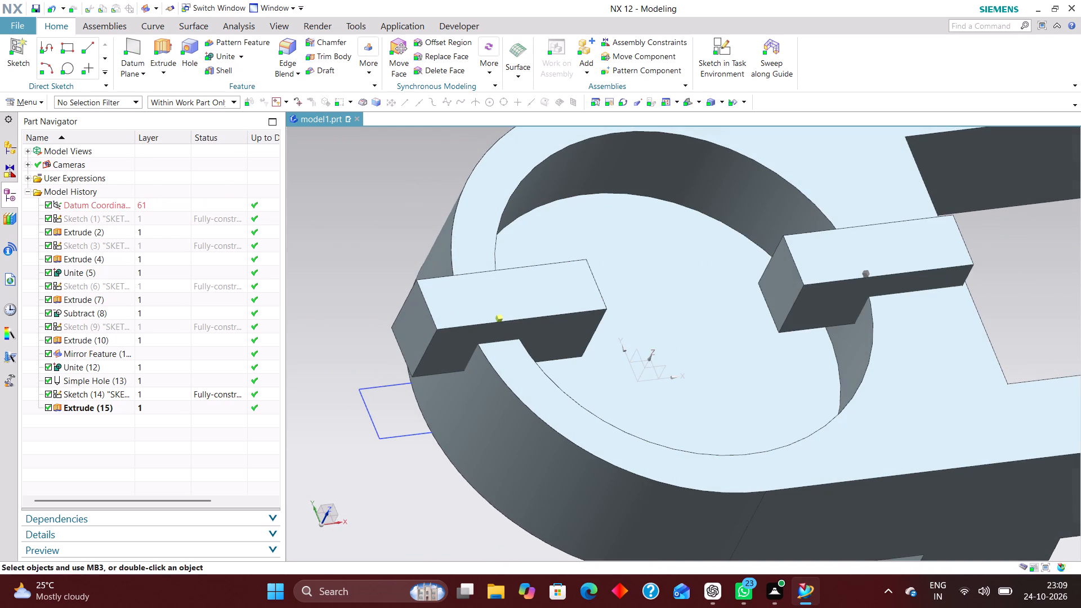
pyautogui.moveTo(731, 292); pyautogui.dragTo(707, 271, button='middle')
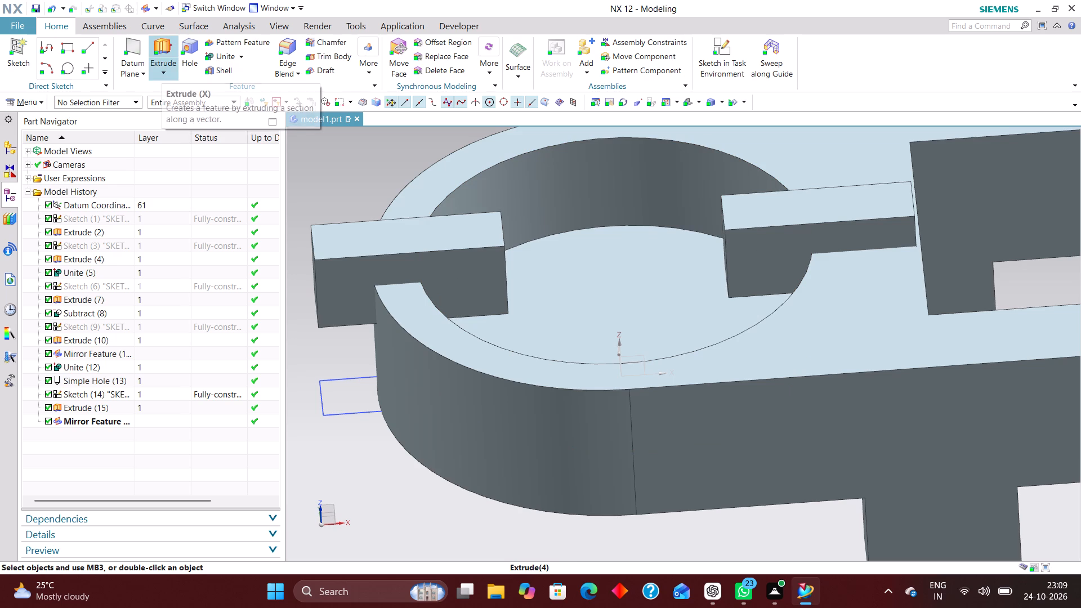
# Subtract the notch block and its mirrored copy from the main bracket body to cut notches through the recess rim.
pyautogui.click(245, 56)
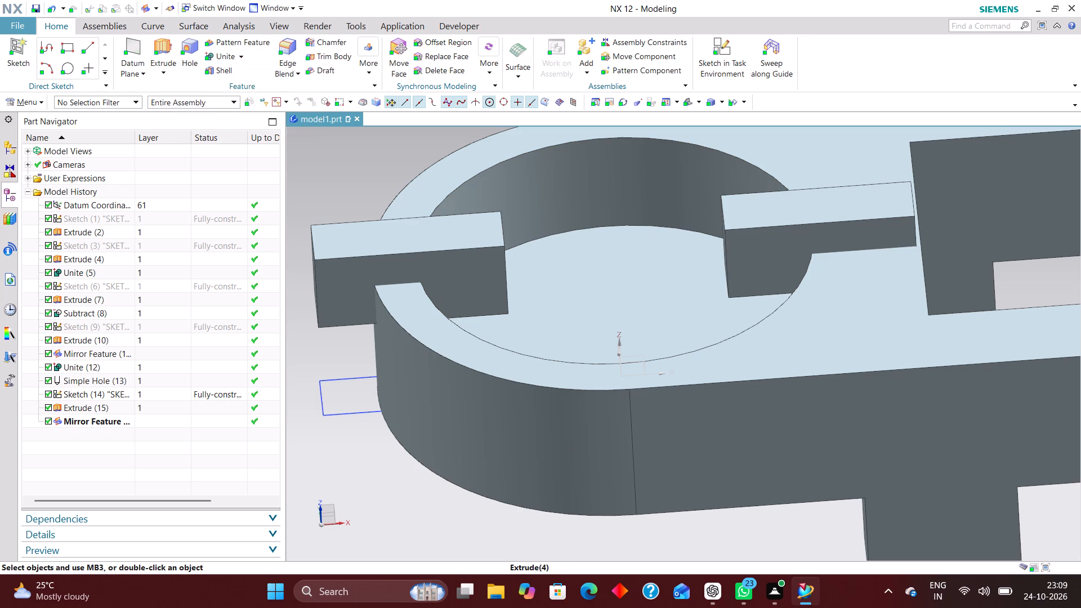
pyautogui.click(243, 56)
pyautogui.click(253, 87)
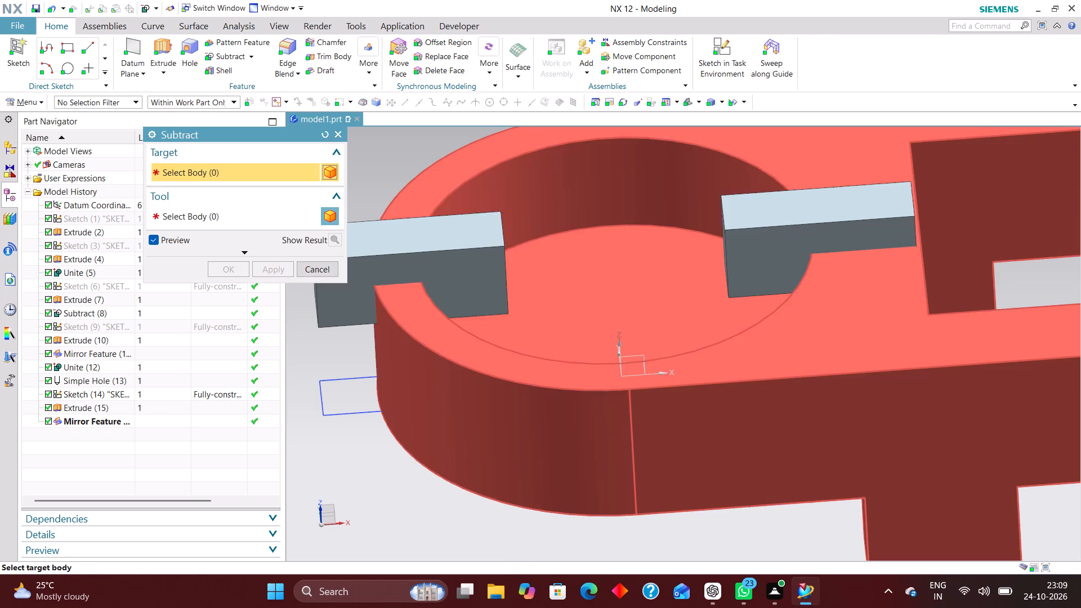
pyautogui.click(399, 321)
pyautogui.click(411, 262)
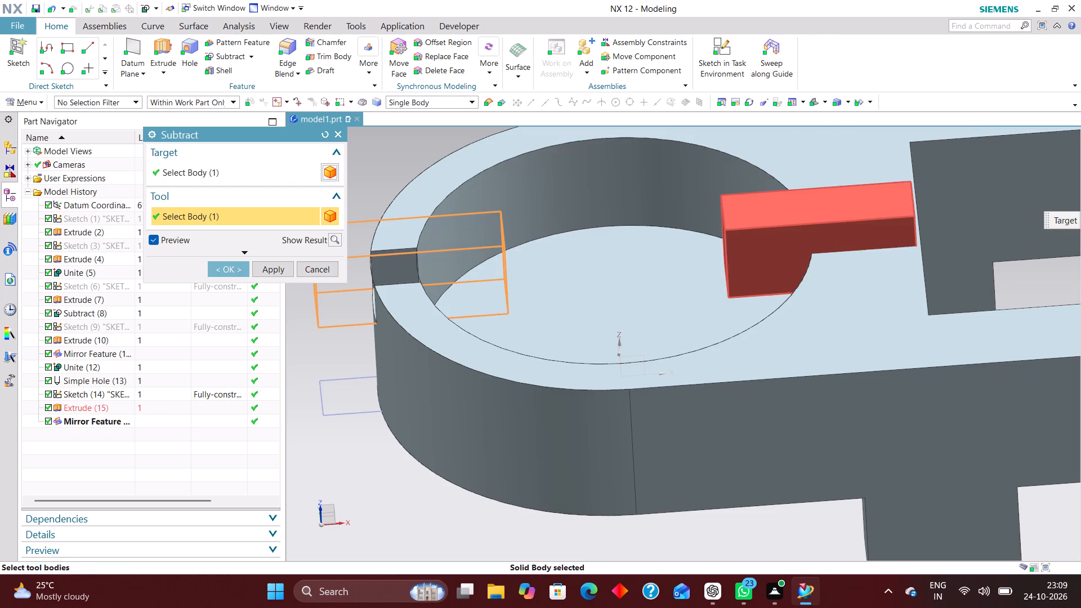
pyautogui.click(726, 244)
pyautogui.click(230, 272)
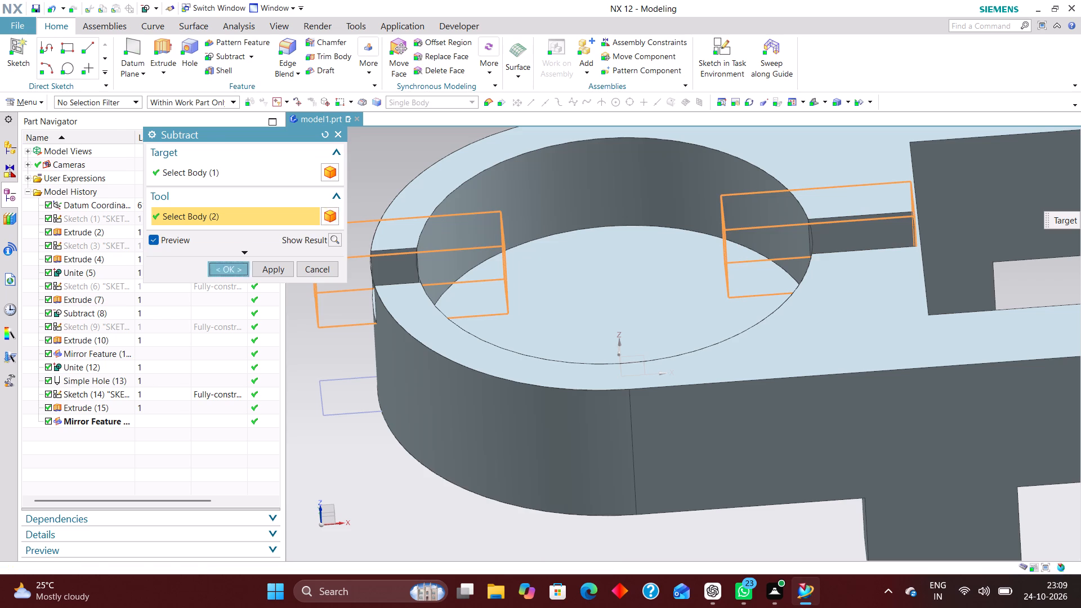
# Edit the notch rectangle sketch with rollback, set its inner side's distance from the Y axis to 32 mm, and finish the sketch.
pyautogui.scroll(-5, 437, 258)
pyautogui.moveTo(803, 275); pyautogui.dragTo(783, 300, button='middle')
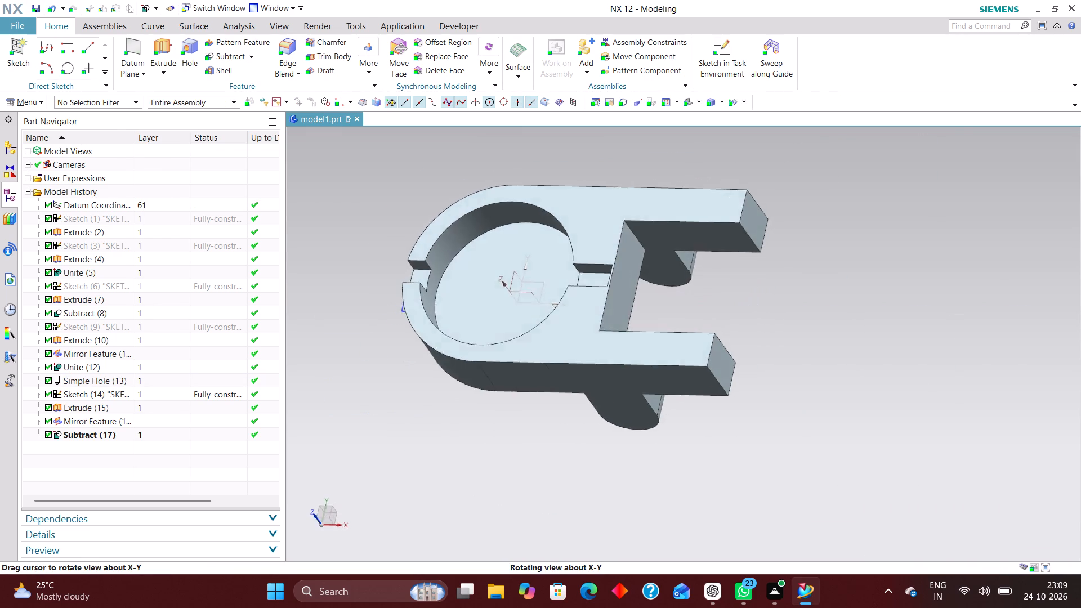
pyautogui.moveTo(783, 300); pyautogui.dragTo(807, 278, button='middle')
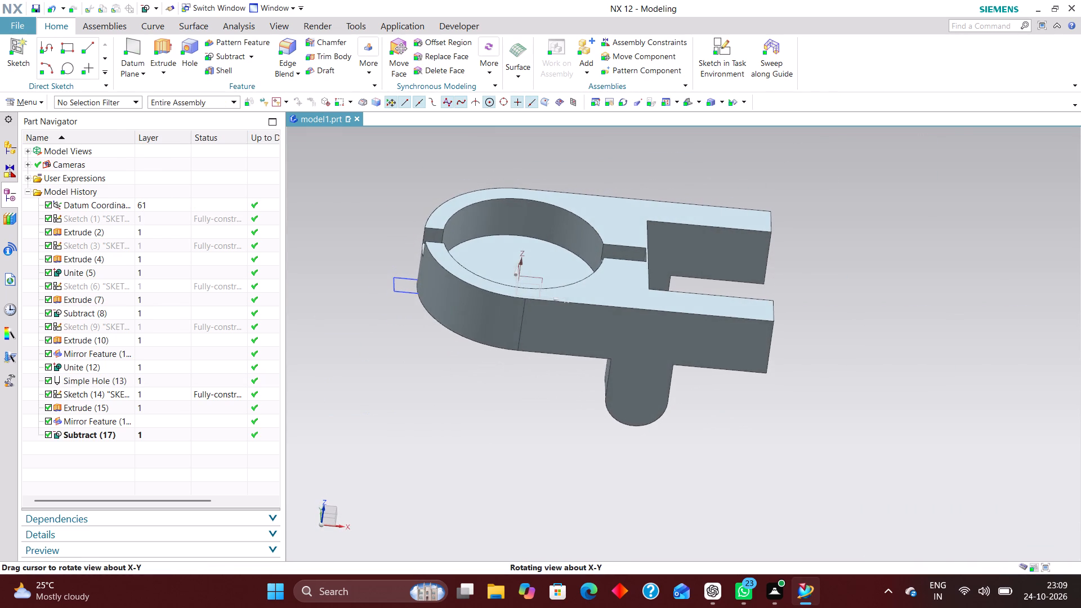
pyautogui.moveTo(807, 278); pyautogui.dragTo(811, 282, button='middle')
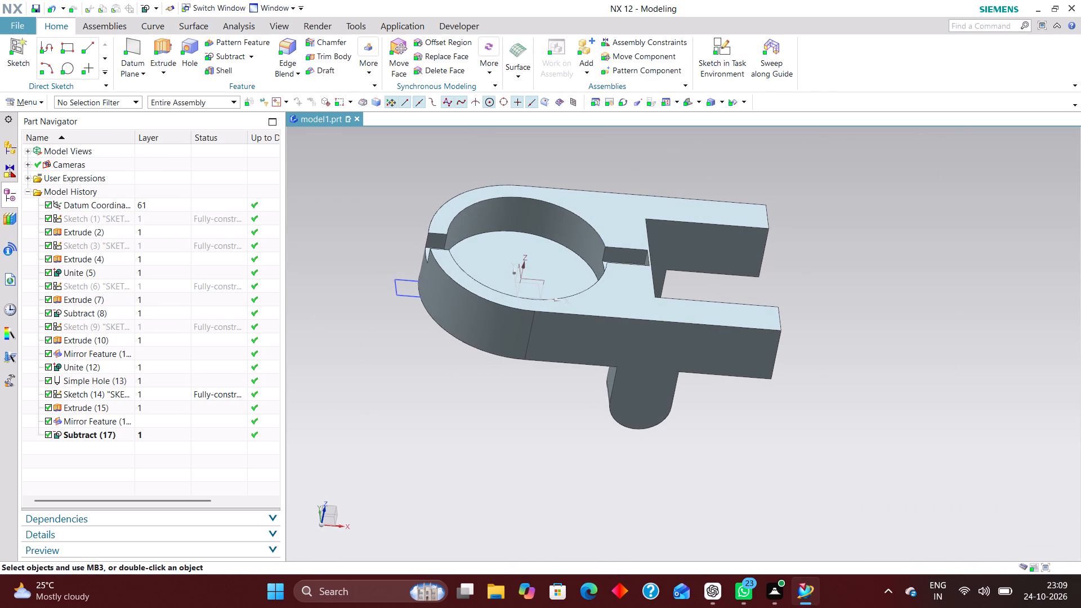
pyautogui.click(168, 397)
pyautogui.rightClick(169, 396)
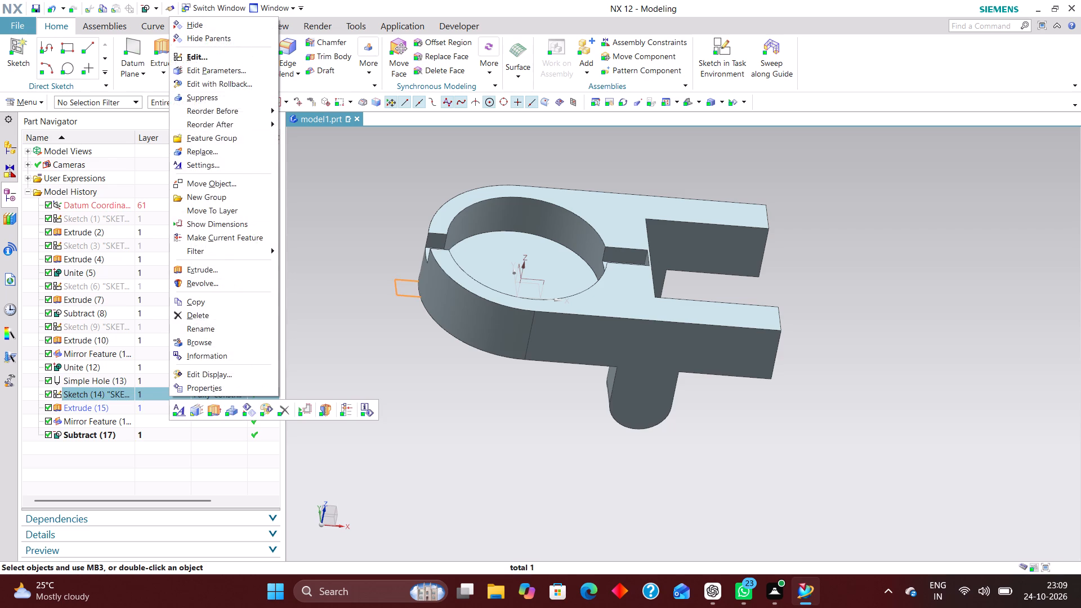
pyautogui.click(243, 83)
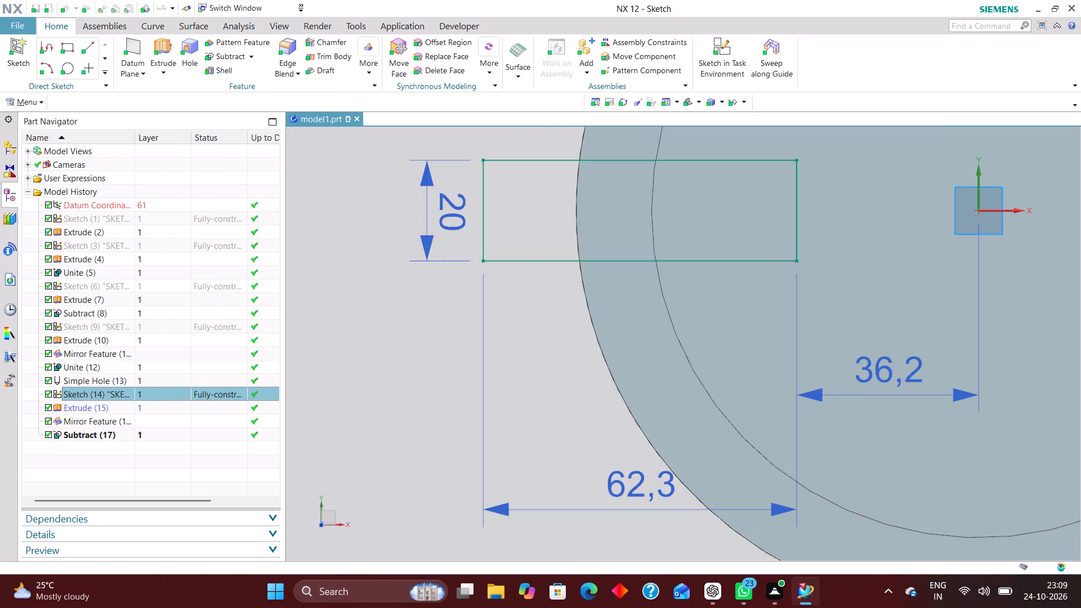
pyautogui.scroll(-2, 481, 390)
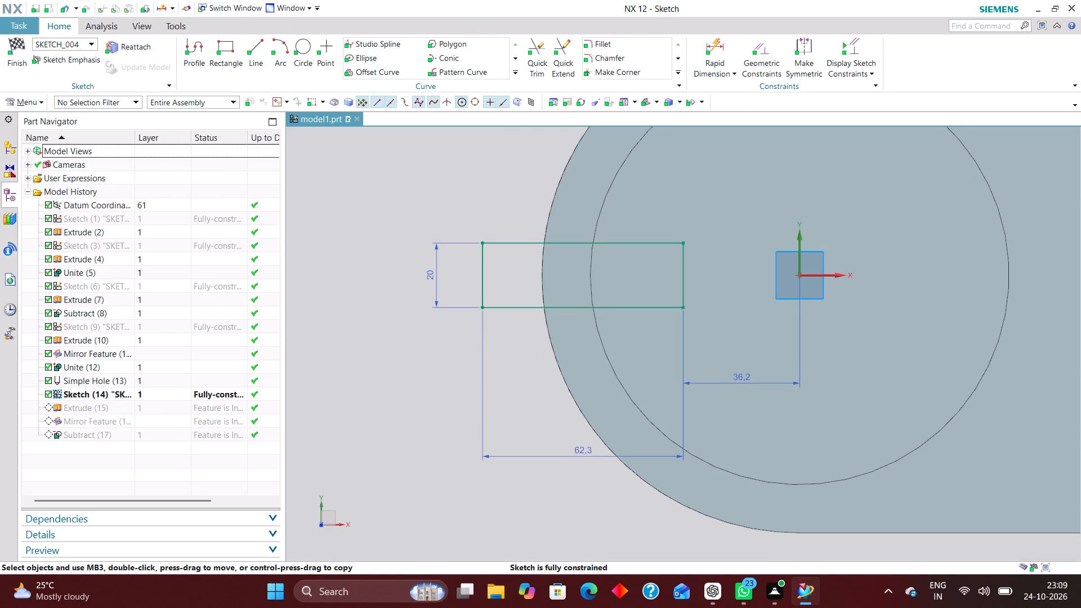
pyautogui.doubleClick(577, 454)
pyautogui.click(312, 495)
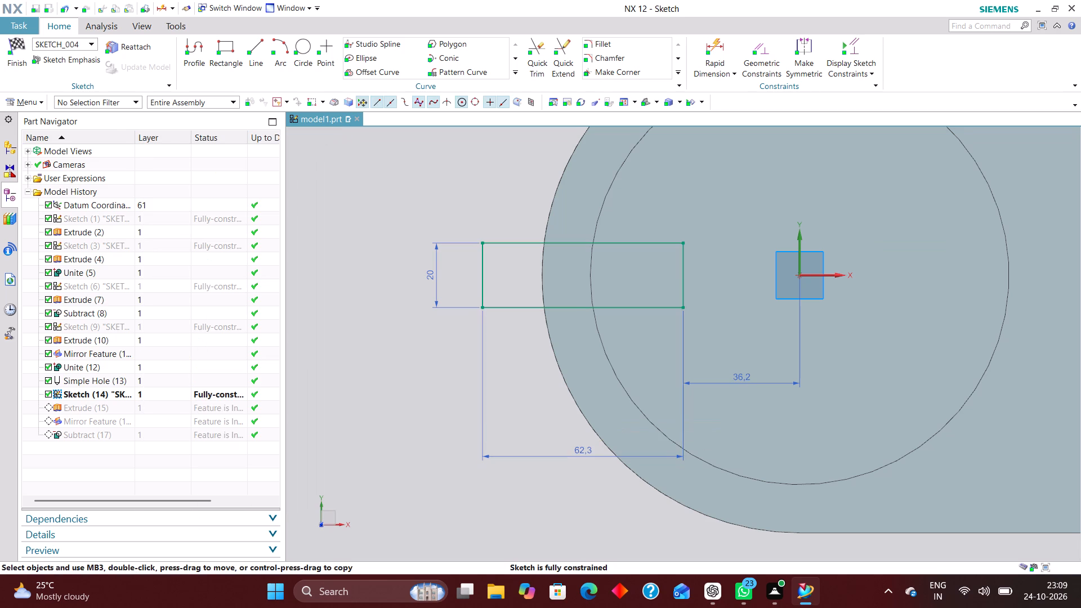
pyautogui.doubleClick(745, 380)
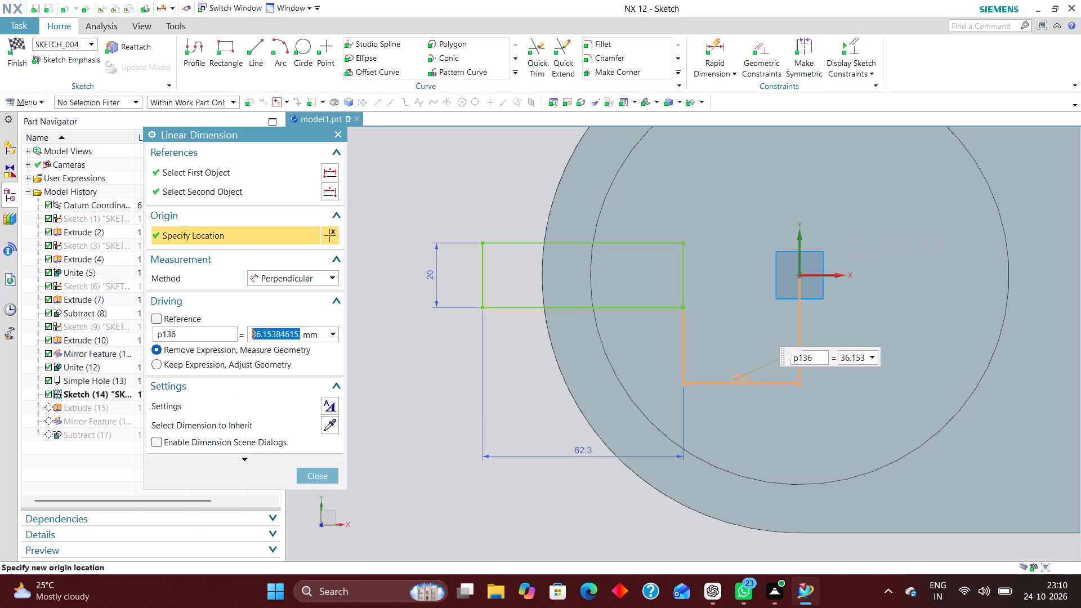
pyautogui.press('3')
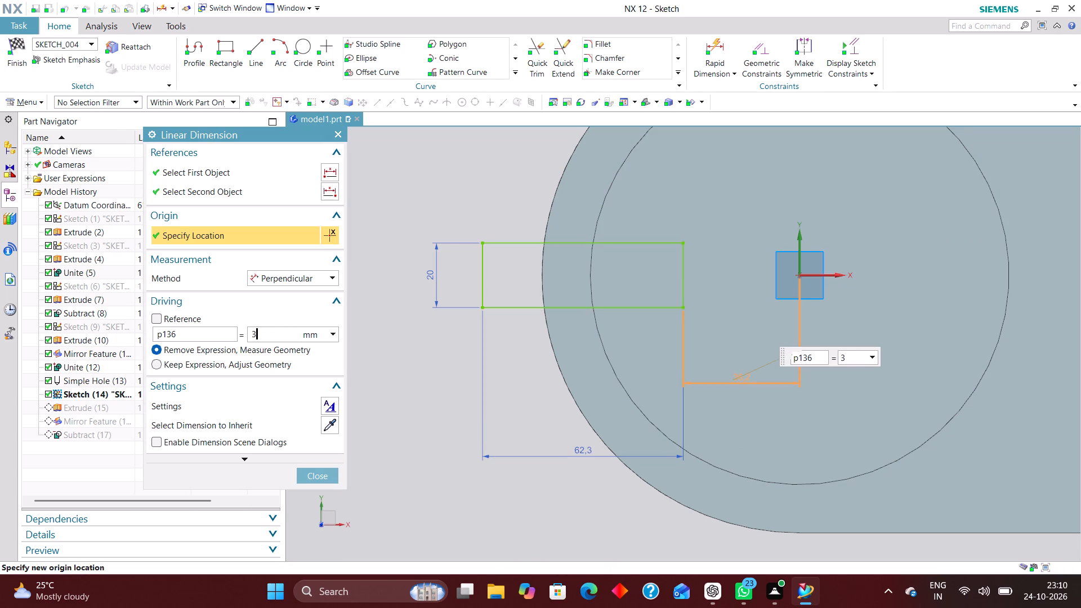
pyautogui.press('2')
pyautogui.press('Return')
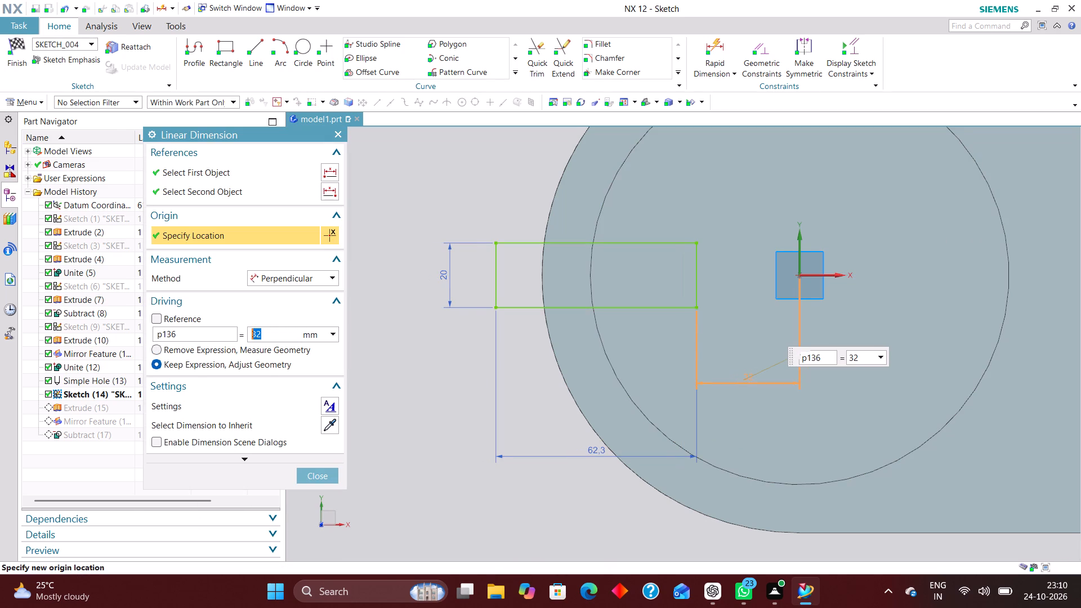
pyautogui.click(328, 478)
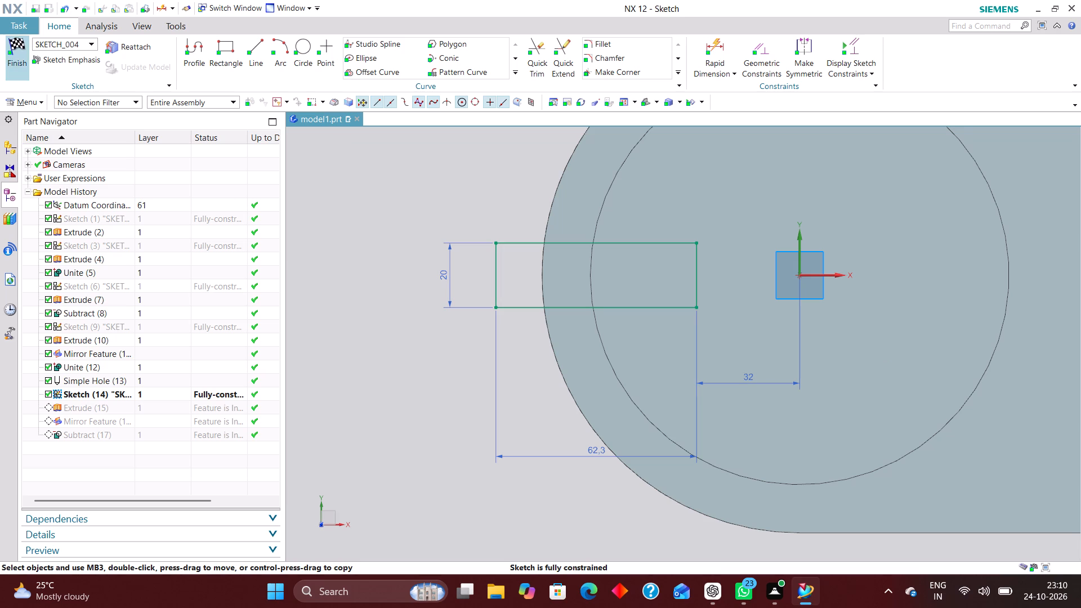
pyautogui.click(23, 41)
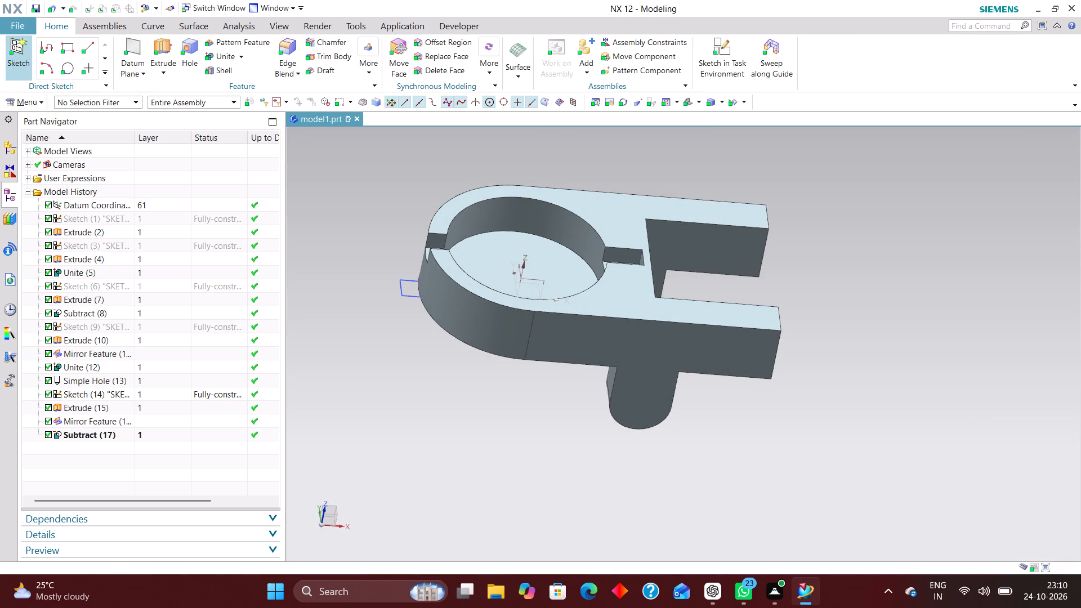
# Reopen the notch rectangle sketch with rollback and set the rectangle's horizontal length to 70 mm.
pyautogui.scroll(2, 486, 278)
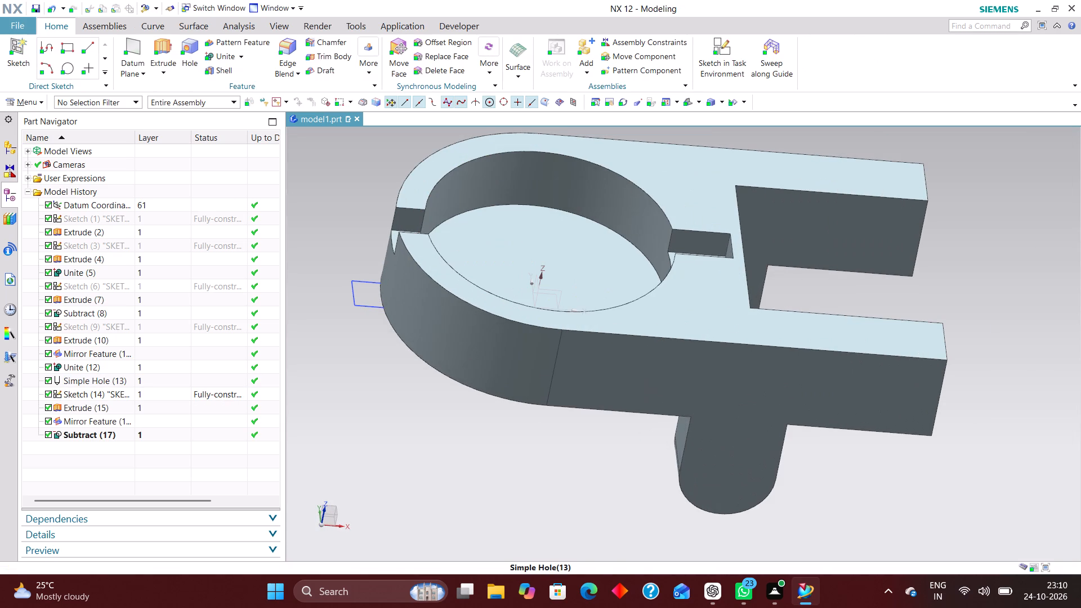
pyautogui.moveTo(529, 237); pyautogui.dragTo(524, 264, button='middle')
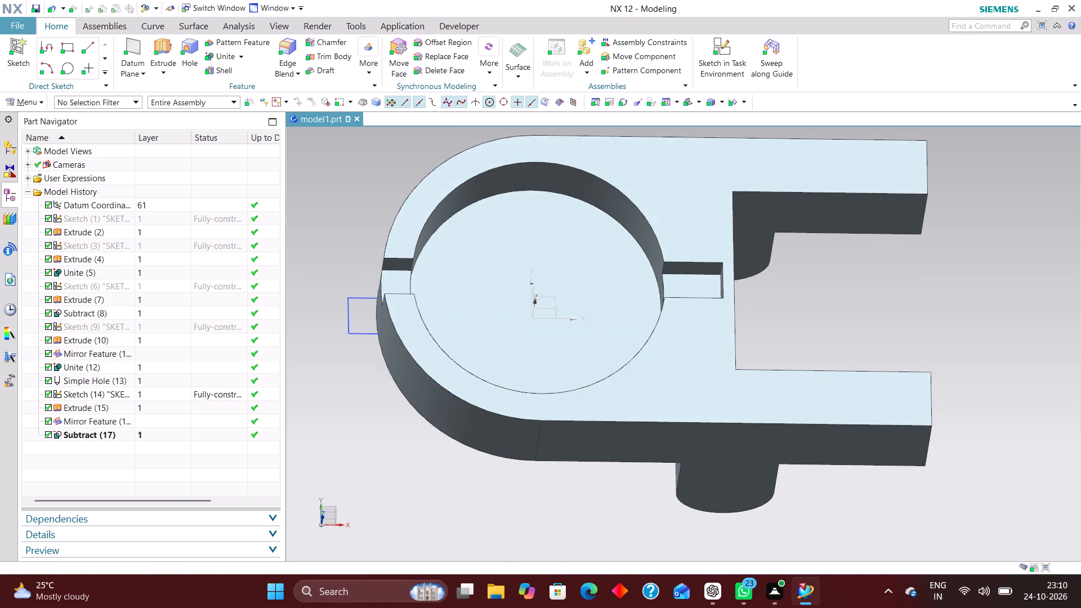
pyautogui.click(181, 392)
pyautogui.rightClick(181, 392)
pyautogui.click(239, 81)
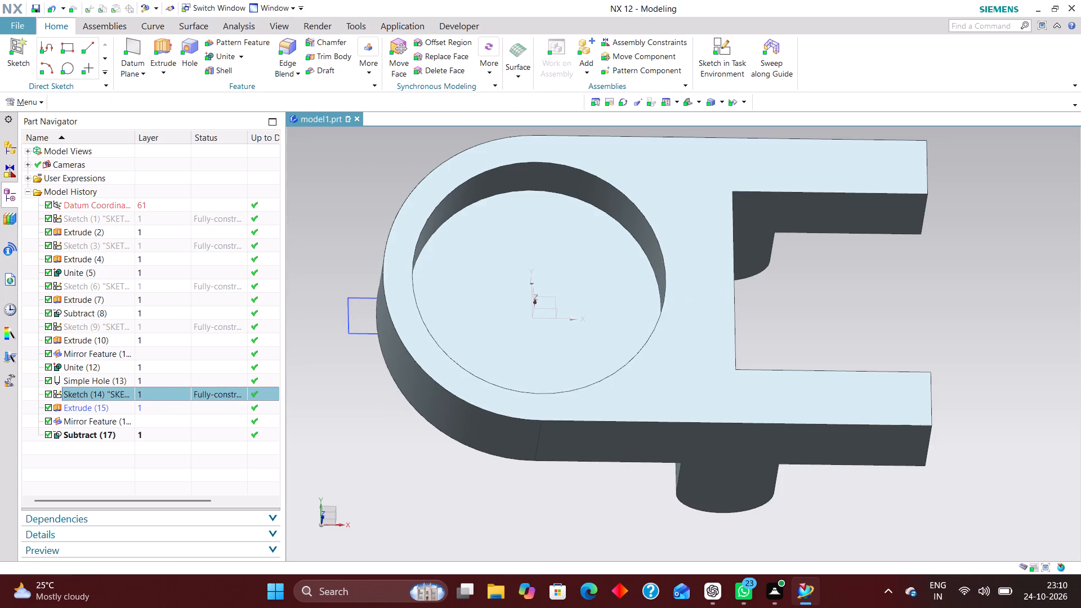
pyautogui.scroll(-3, 370, 276)
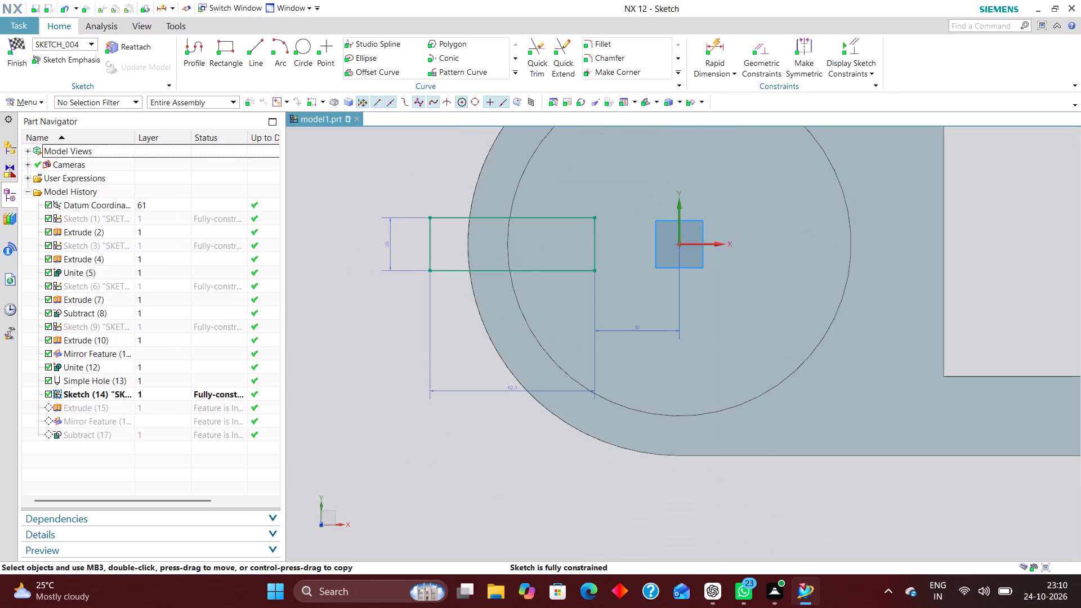
pyautogui.doubleClick(508, 392)
pyautogui.write('70')
pyautogui.press('Return')
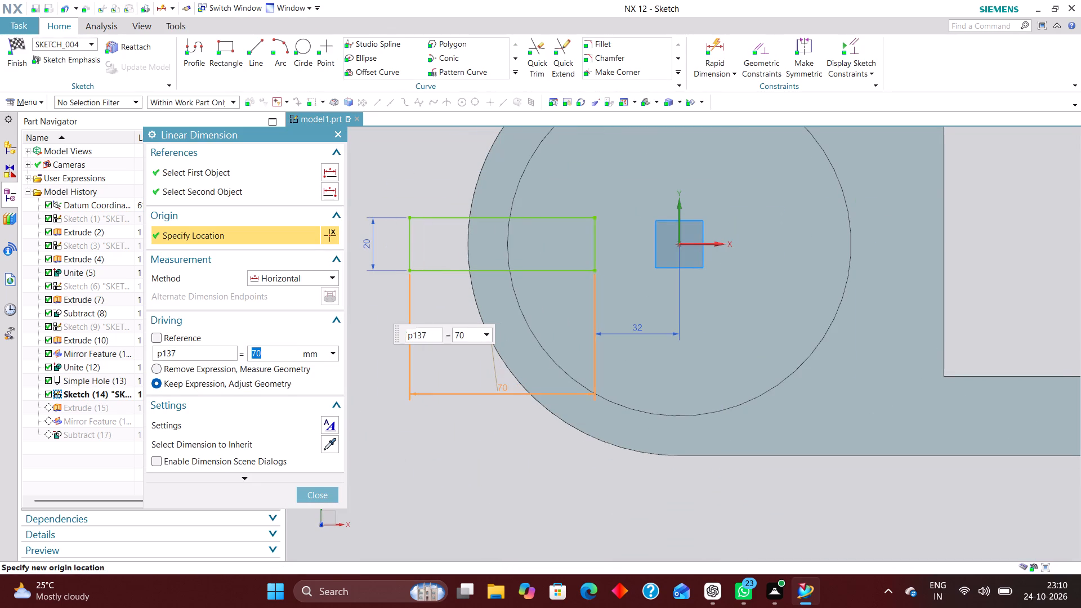
# Delete the 32 mm offset and 70 mm length dimensions, moving the rectangle's inner side past the recess centre.
pyautogui.doubleClick(641, 333)
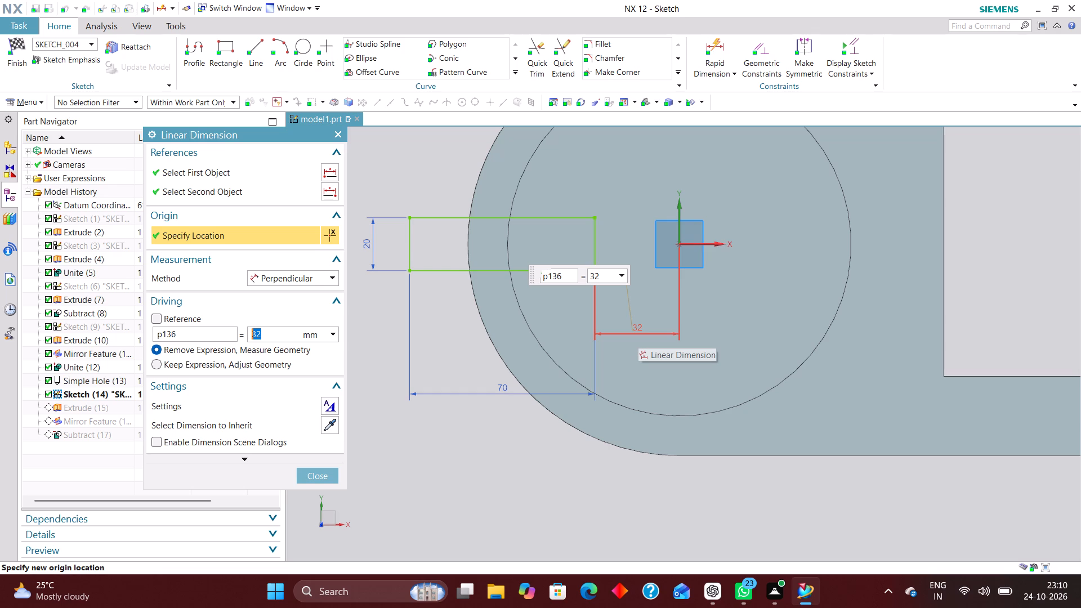
pyautogui.moveTo(656, 332); pyautogui.dragTo(560, 327, button='right')
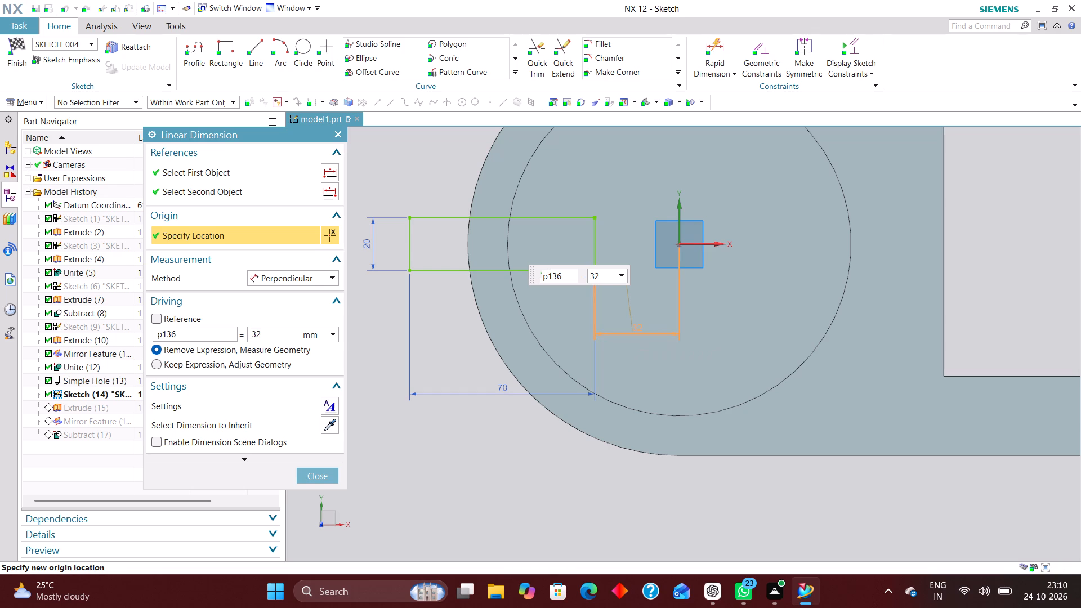
pyautogui.click(323, 472)
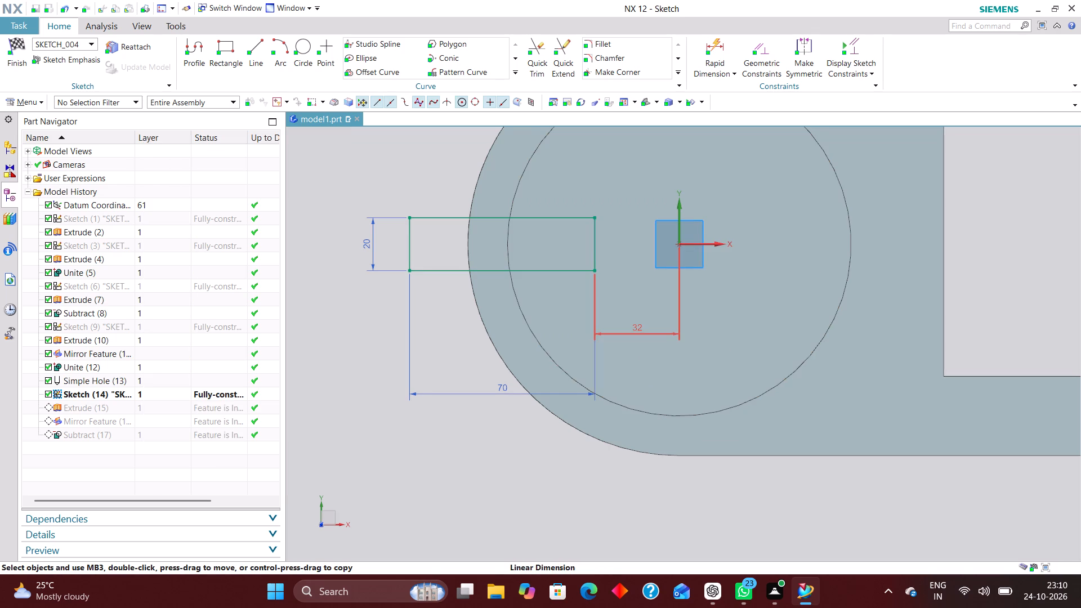
pyautogui.moveTo(644, 333); pyautogui.dragTo(432, 318, button='right')
pyautogui.moveTo(594, 244); pyautogui.dragTo(649, 243)
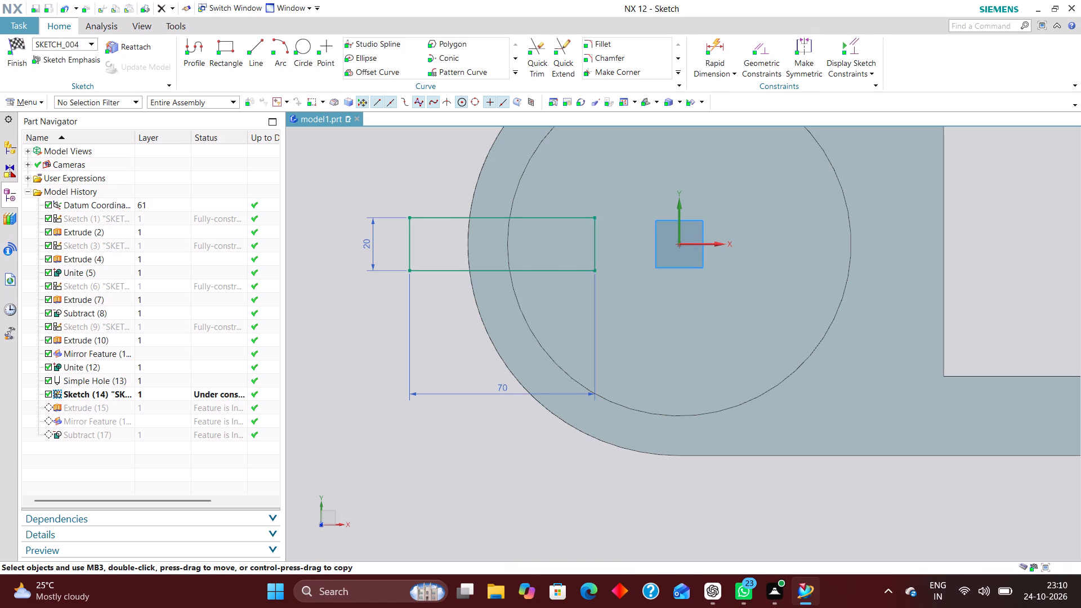
pyautogui.moveTo(649, 243); pyautogui.dragTo(809, 242)
pyautogui.moveTo(719, 387); pyautogui.dragTo(480, 375, button='right')
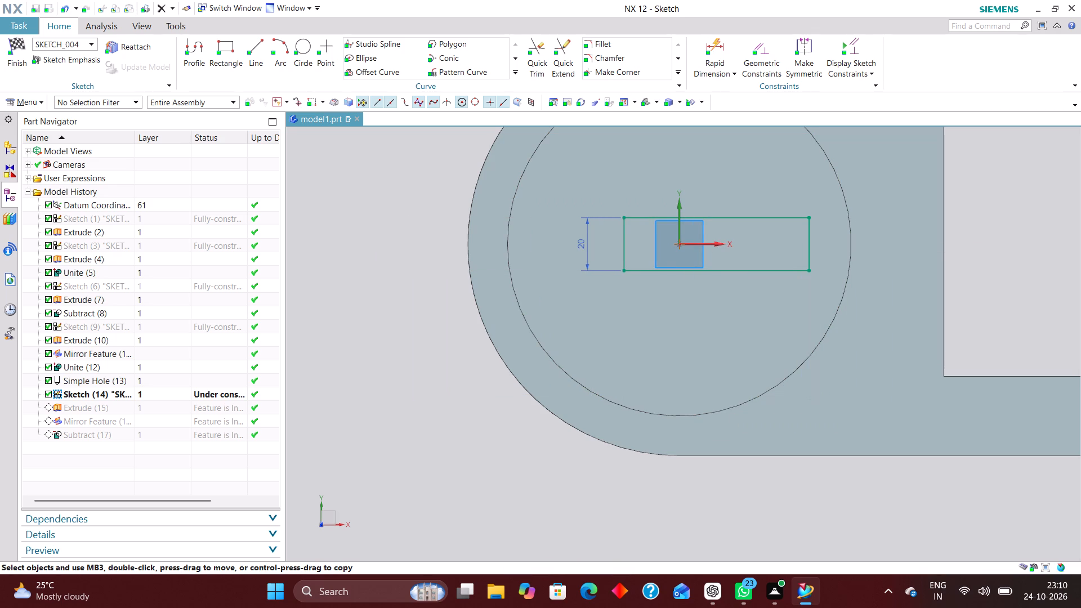
# Stretch the rectangle across the whole recess, from outside the bracket's rounded end to inside the rectangular fork opening.
pyautogui.moveTo(810, 245); pyautogui.dragTo(856, 245)
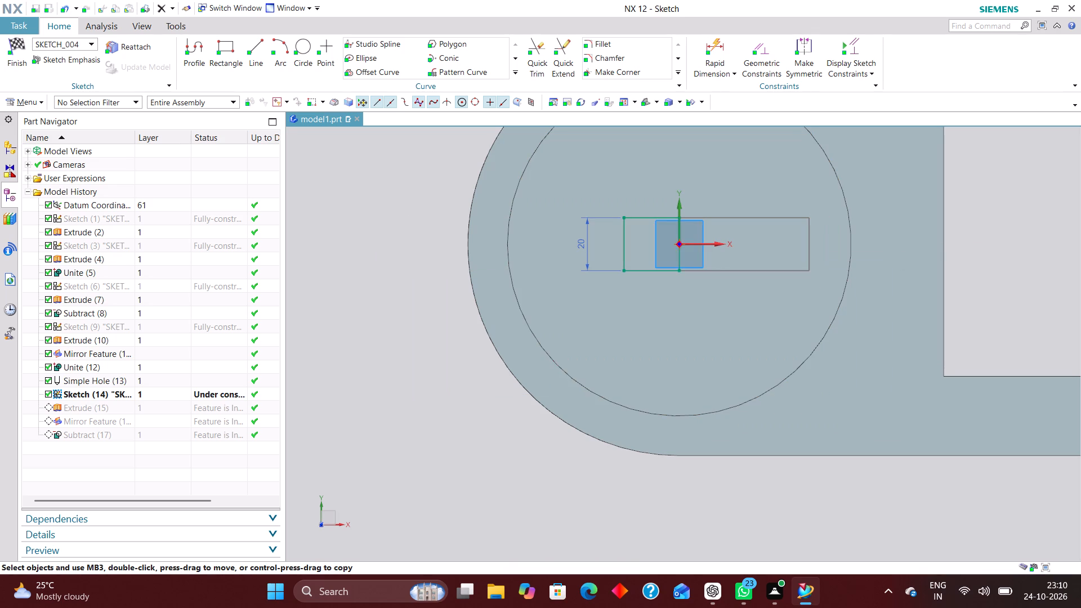
pyautogui.moveTo(856, 245); pyautogui.dragTo(986, 245)
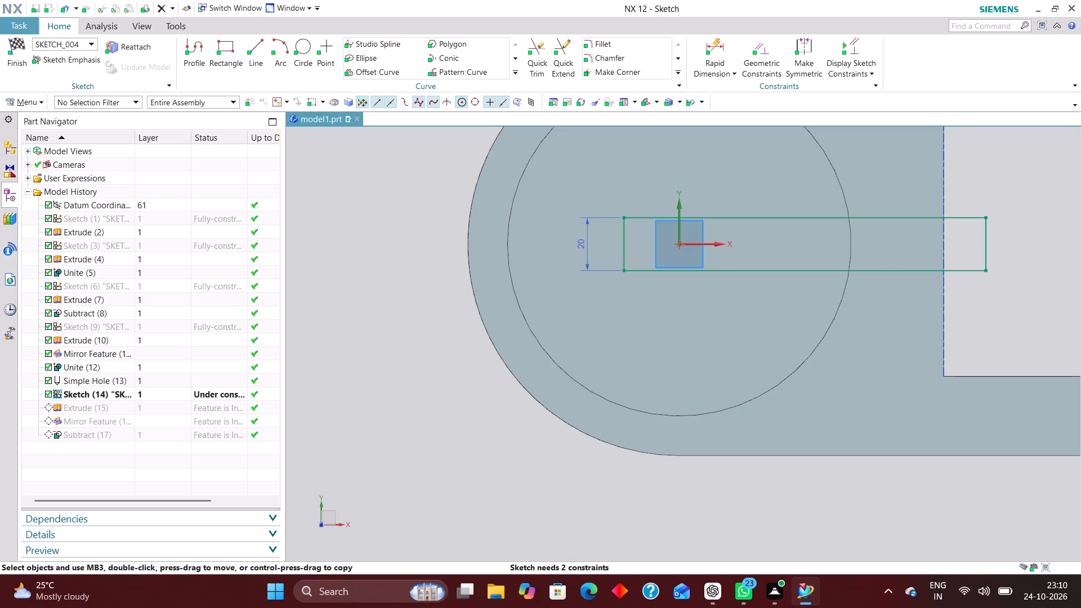
pyautogui.moveTo(624, 246); pyautogui.dragTo(459, 246)
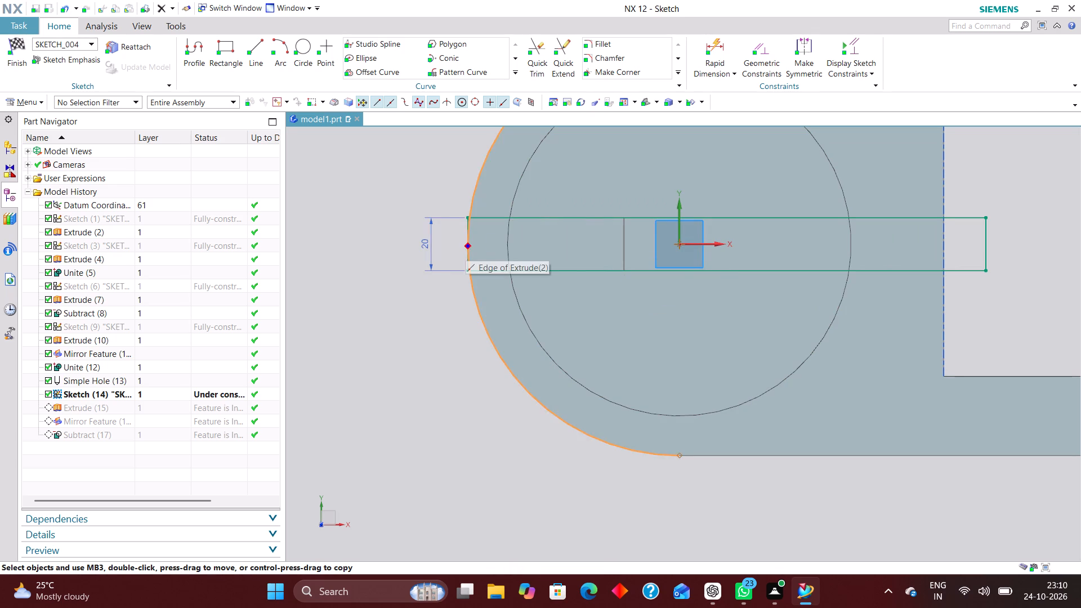
pyautogui.moveTo(459, 246); pyautogui.dragTo(431, 245)
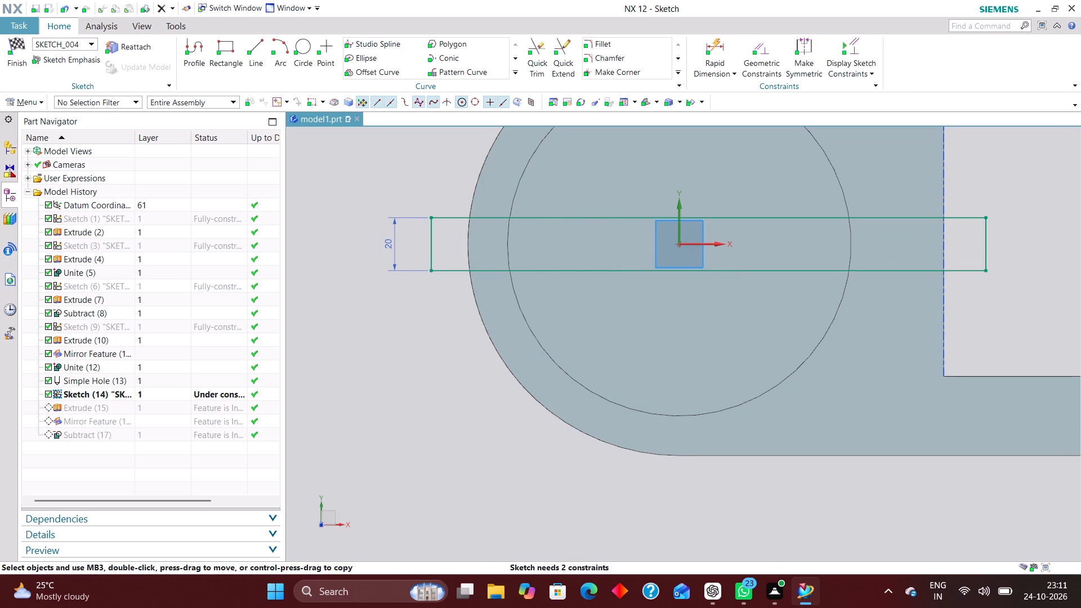
# Constrain the midpoint of the rectangle's upper side onto the sketch's Y axis with a Point on Curve constraint.
pyautogui.click(757, 50)
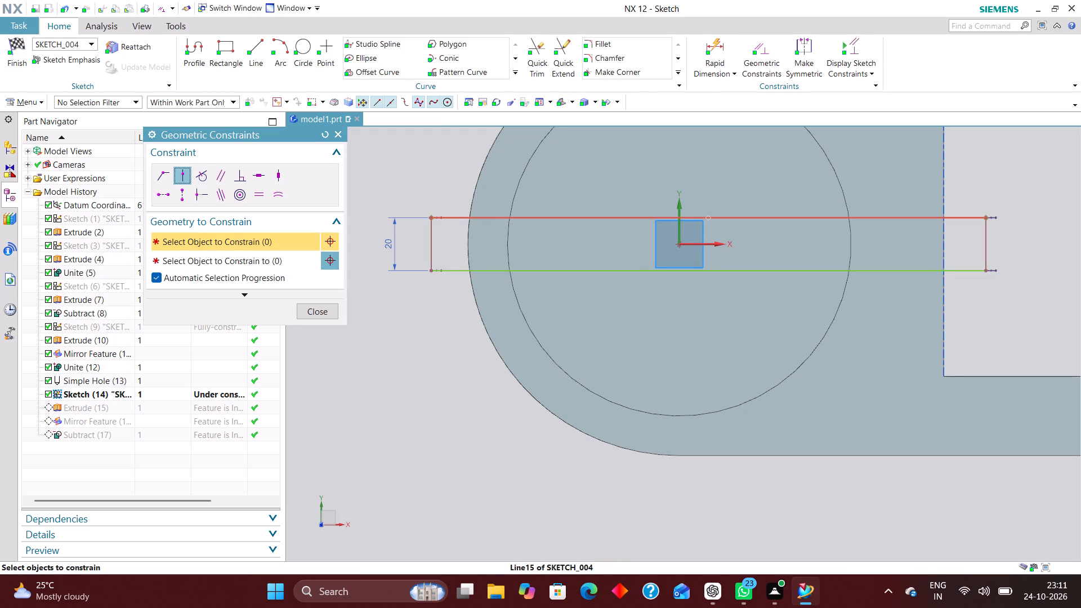
pyautogui.click(710, 219)
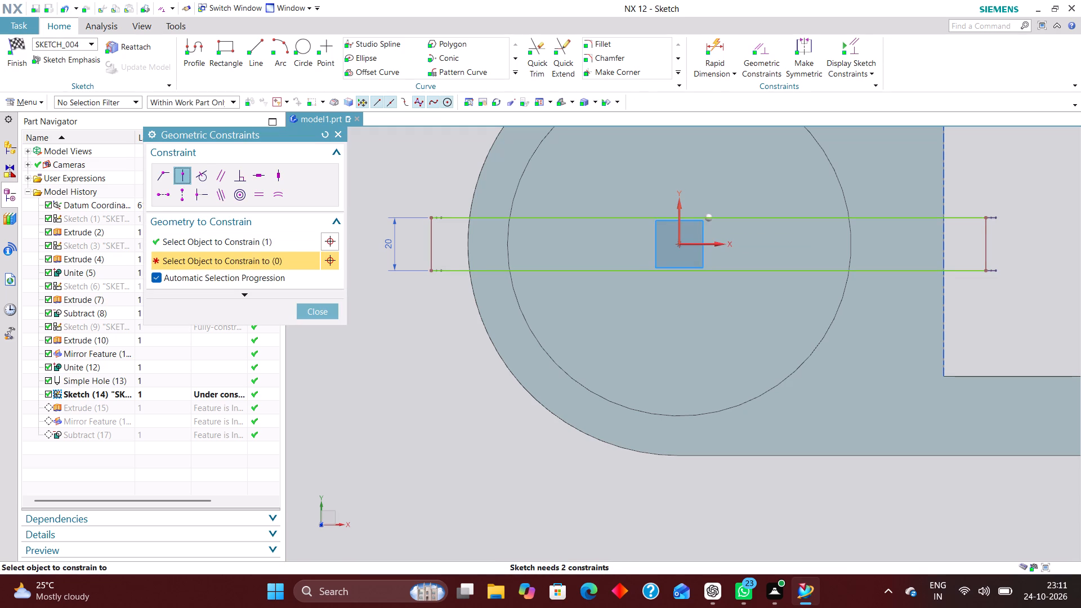
pyautogui.click(679, 207)
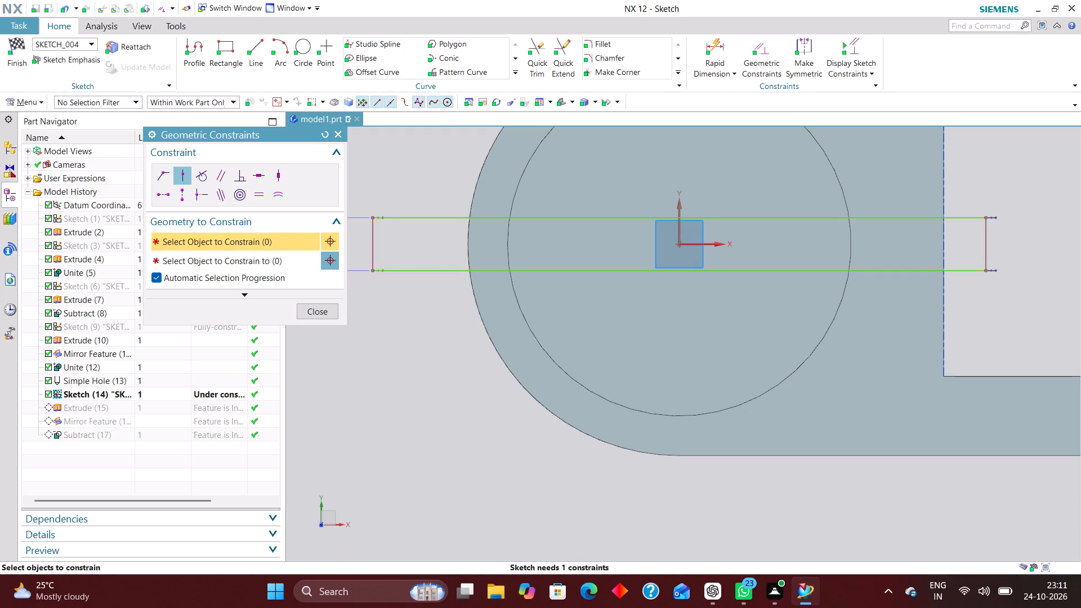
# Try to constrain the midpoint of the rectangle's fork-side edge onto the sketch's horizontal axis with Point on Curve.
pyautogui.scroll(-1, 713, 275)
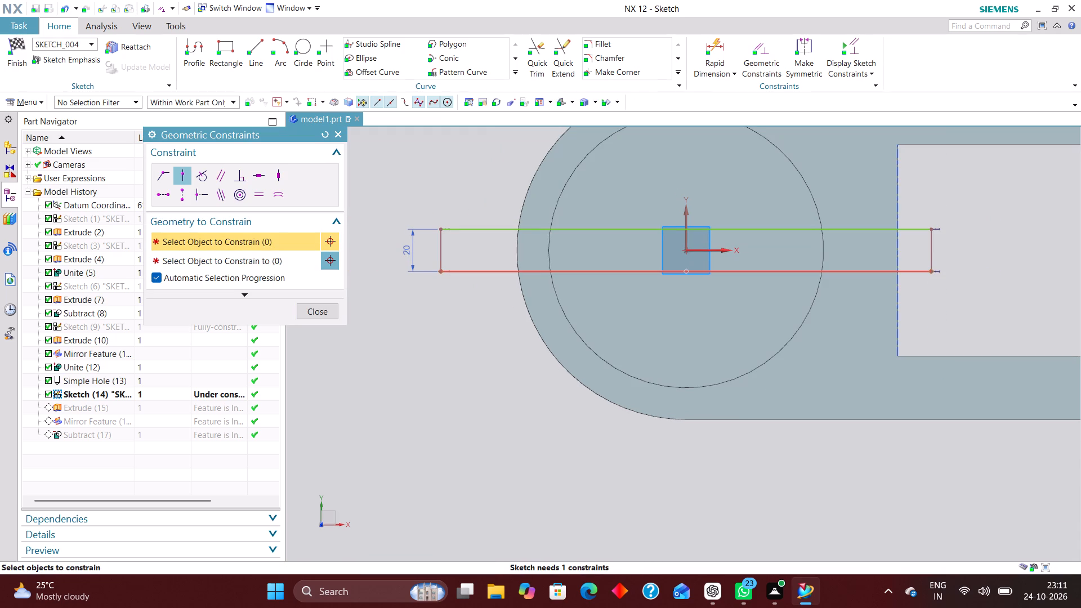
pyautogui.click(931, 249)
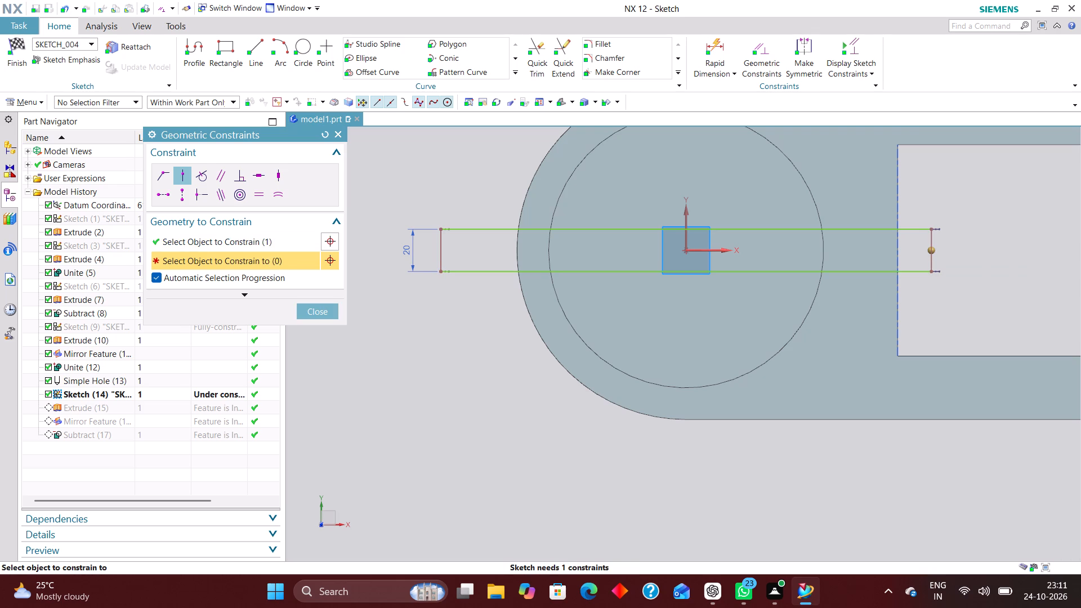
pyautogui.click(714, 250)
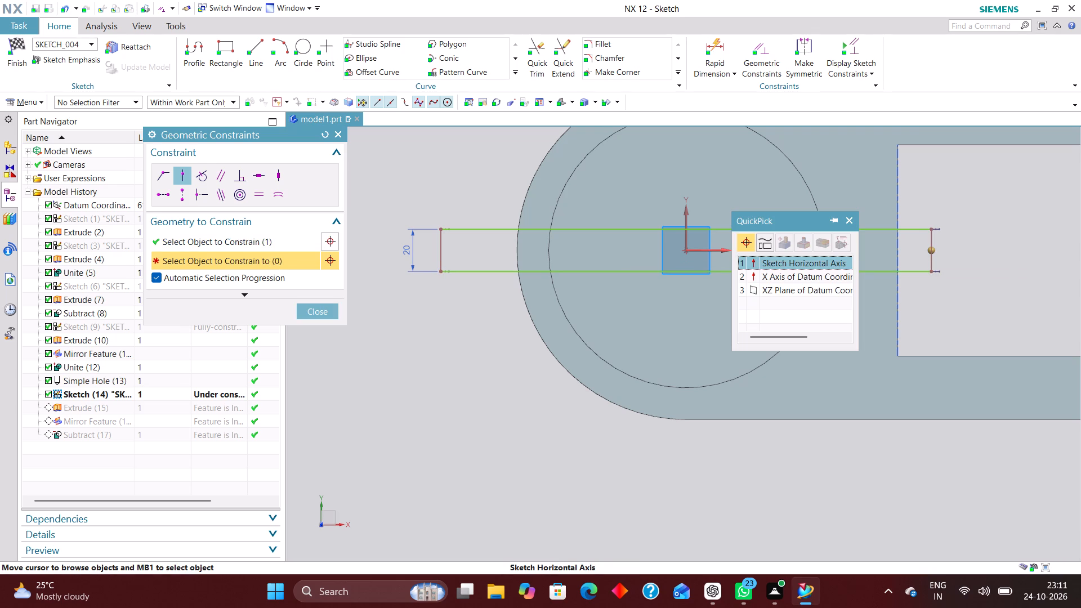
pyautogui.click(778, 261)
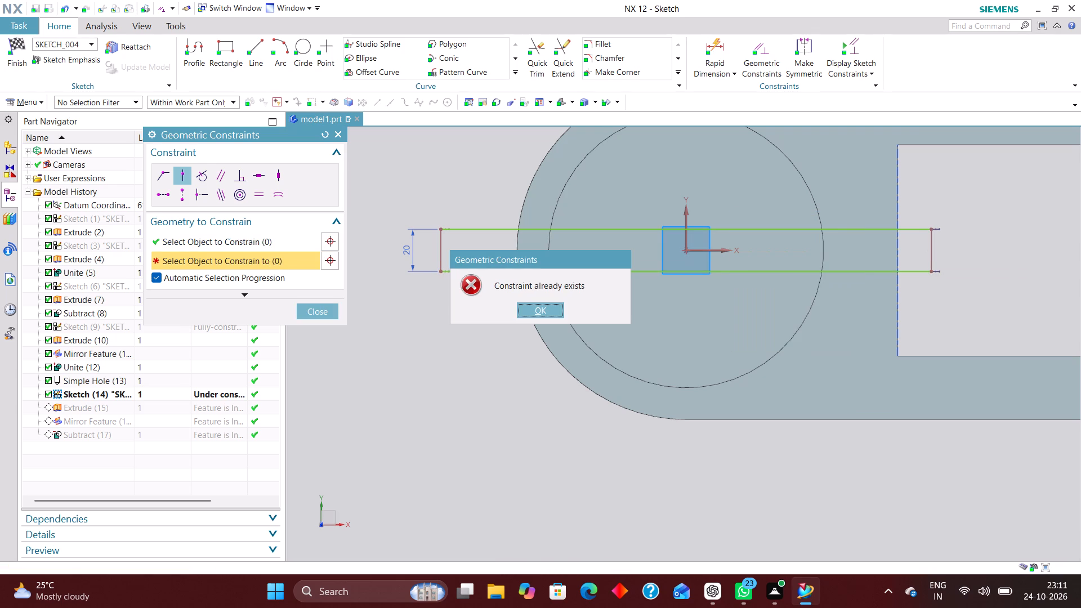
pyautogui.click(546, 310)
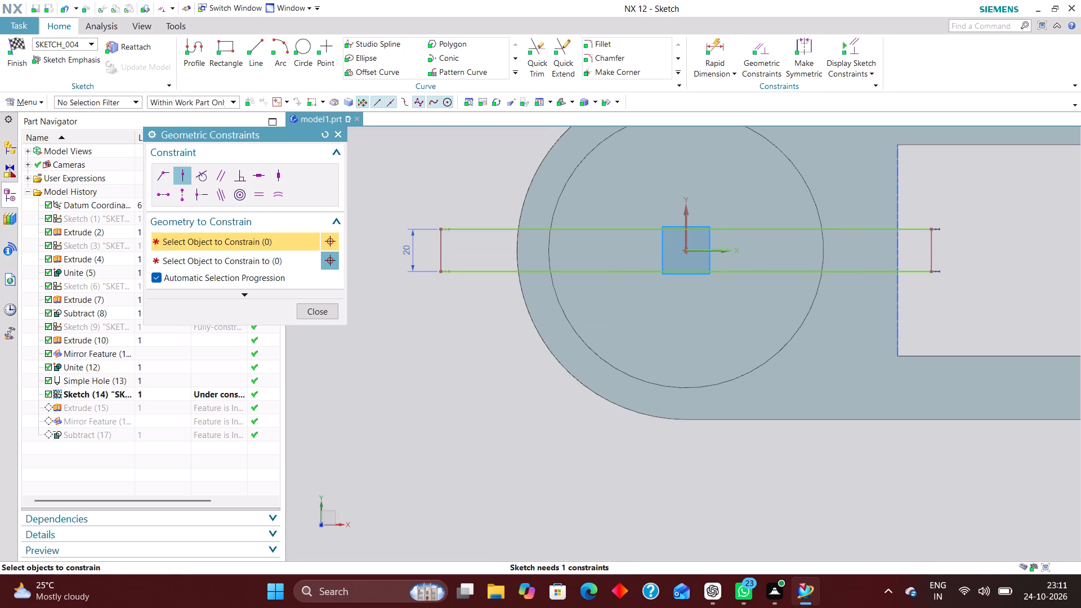
# Dimension the rectangle's horizontal length along its lower side with Rapid Dimension, keeping the drawn length, and finish the sketch.
pyautogui.click(713, 39)
pyautogui.click(756, 274)
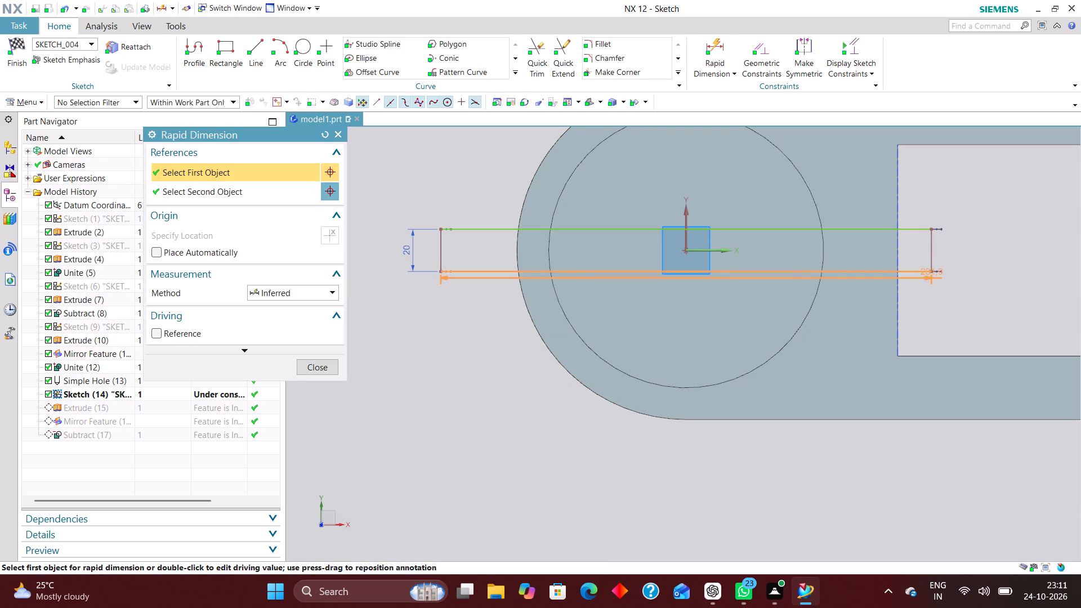
pyautogui.click(717, 292)
pyautogui.click(318, 369)
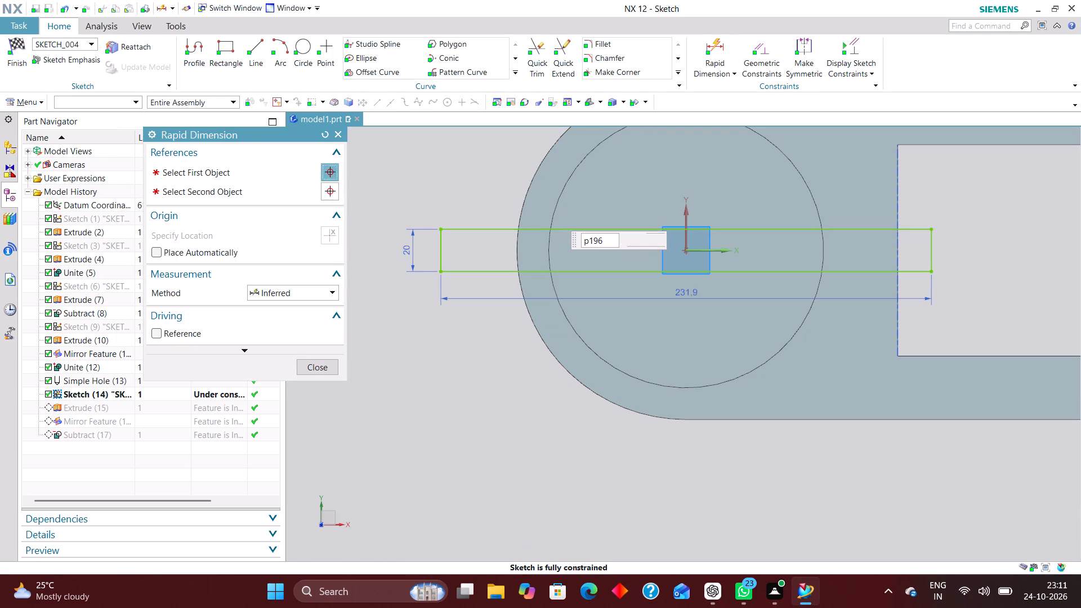
pyautogui.click(24, 41)
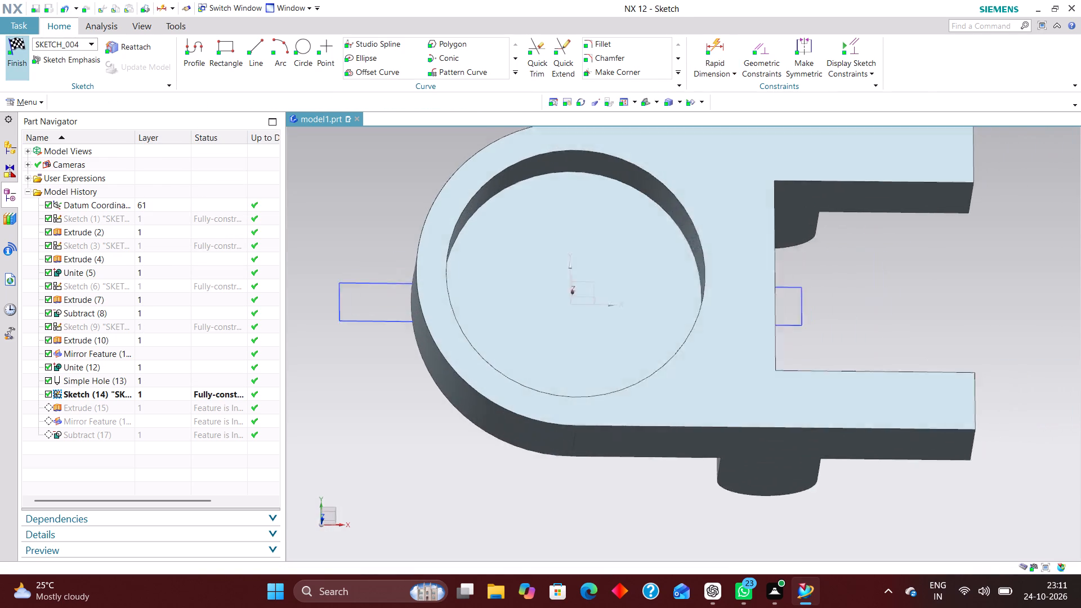
# Delete the Mirror Feature that follows the notch extrude in the model history.
pyautogui.scroll(-2, 976, 297)
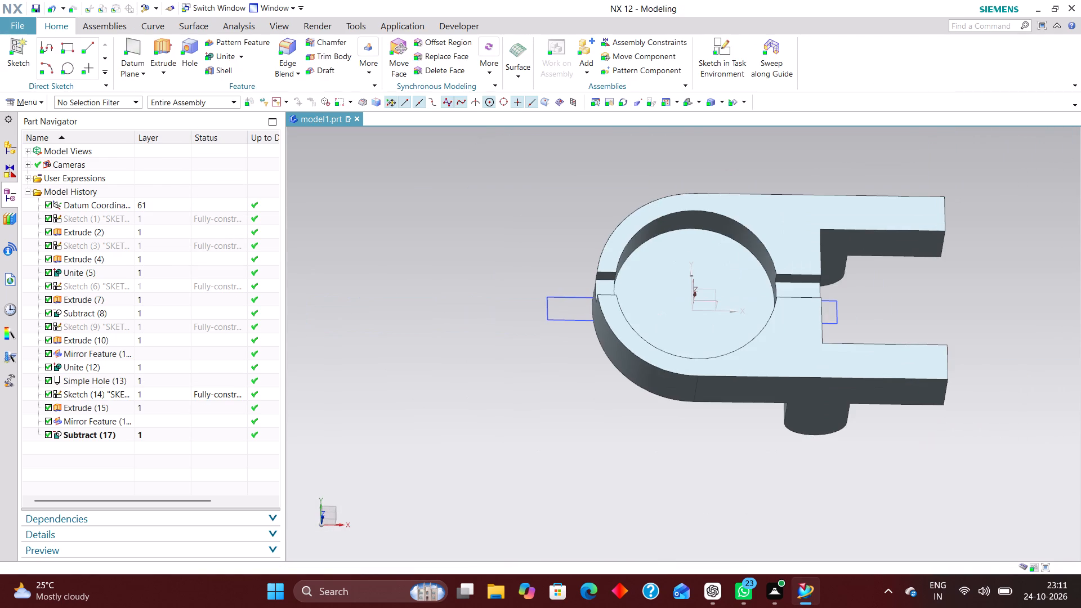
pyautogui.click(145, 418)
pyautogui.rightClick(145, 418)
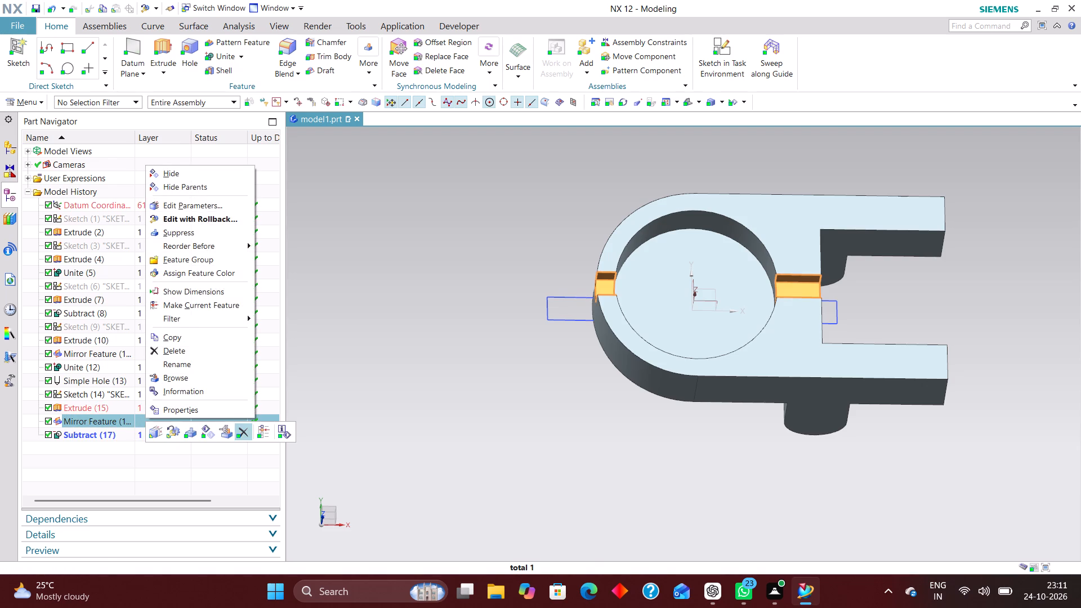
pyautogui.click(242, 428)
pyautogui.click(337, 161)
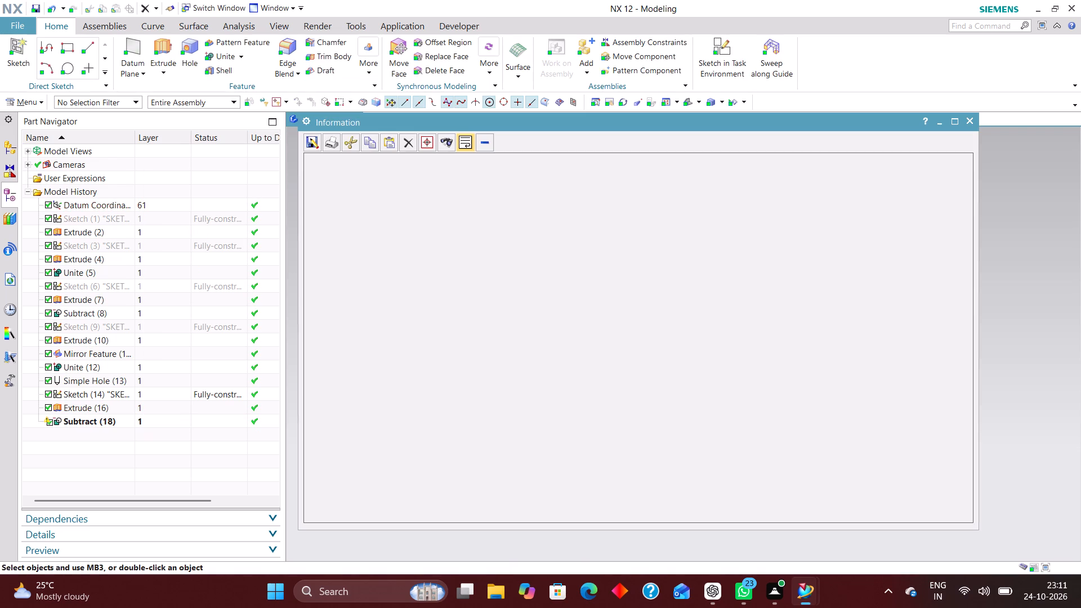
pyautogui.click(967, 120)
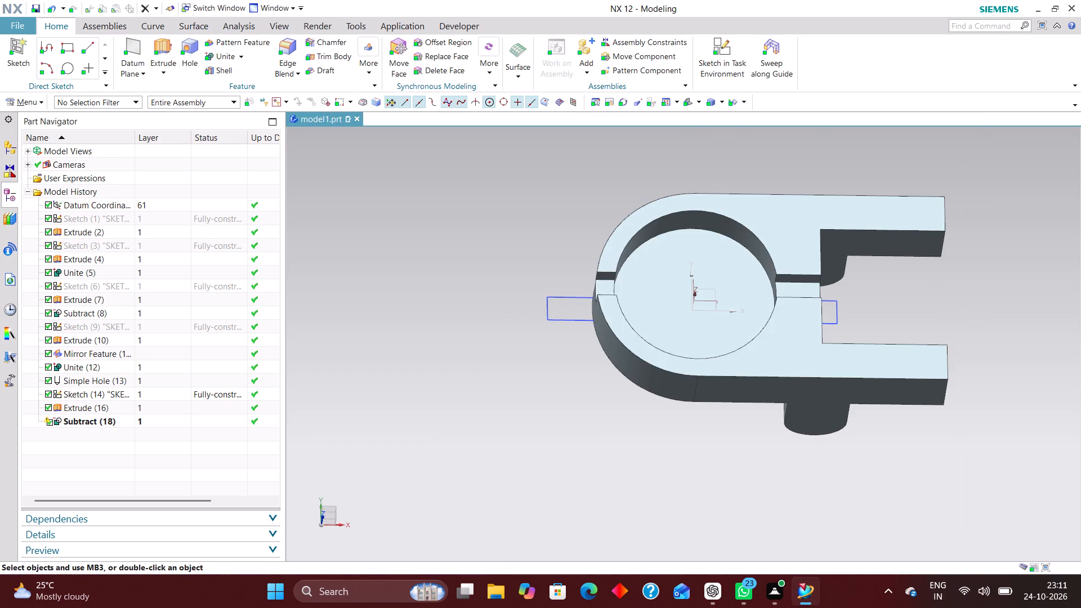
# Hide the notch rectangle sketch that extends beyond the bracket's rounded end.
pyautogui.moveTo(897, 293); pyautogui.dragTo(899, 283, button='middle')
pyautogui.moveTo(897, 284); pyautogui.dragTo(866, 293, button='middle')
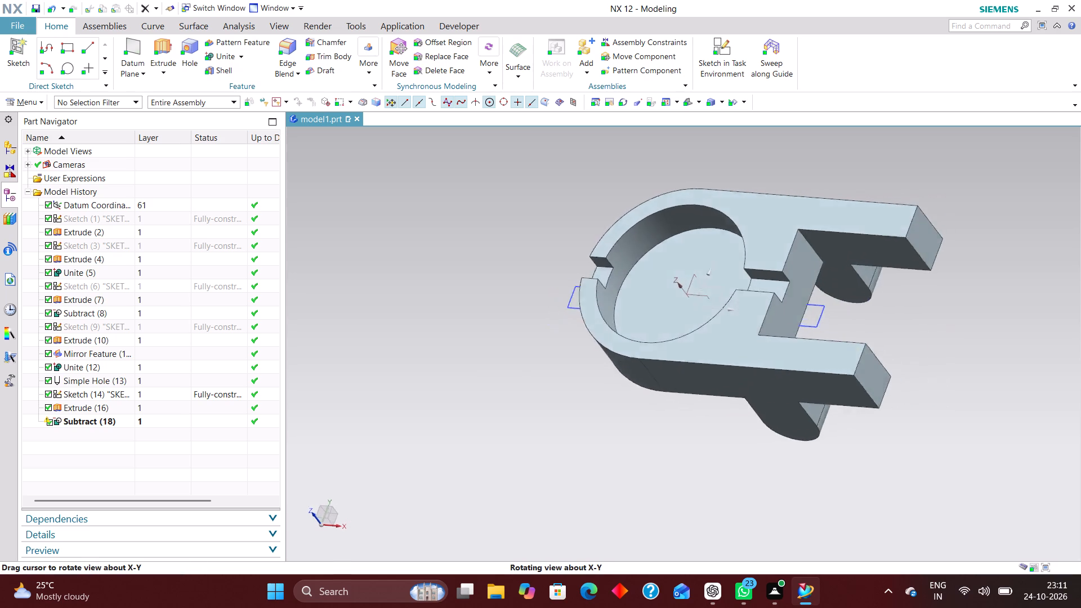
pyautogui.moveTo(866, 293); pyautogui.dragTo(903, 256, button='middle')
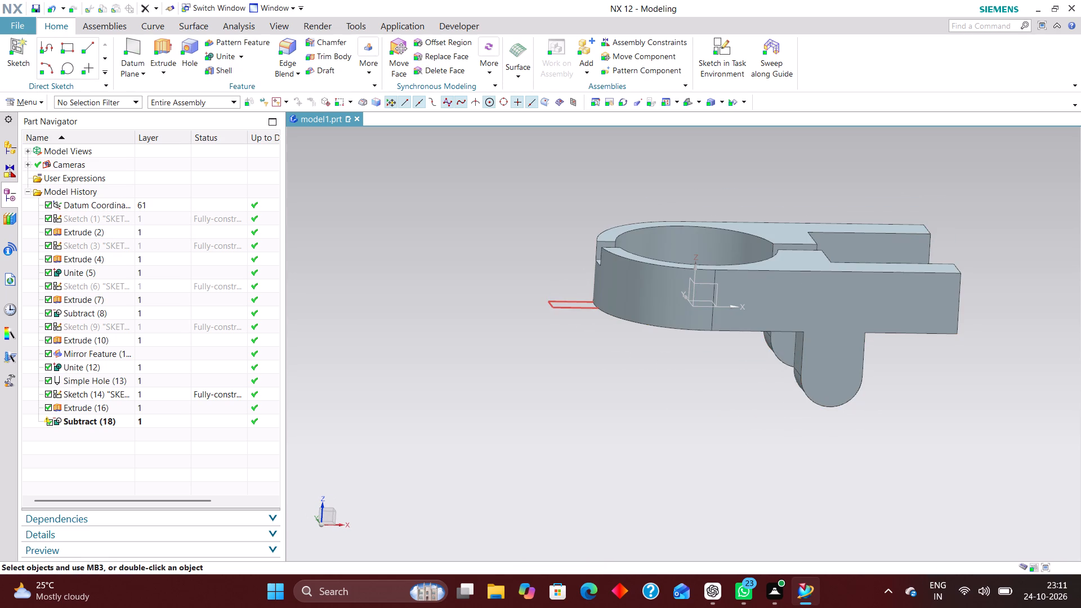
pyautogui.moveTo(572, 303); pyautogui.dragTo(566, 348, button='right')
pyautogui.press('End')
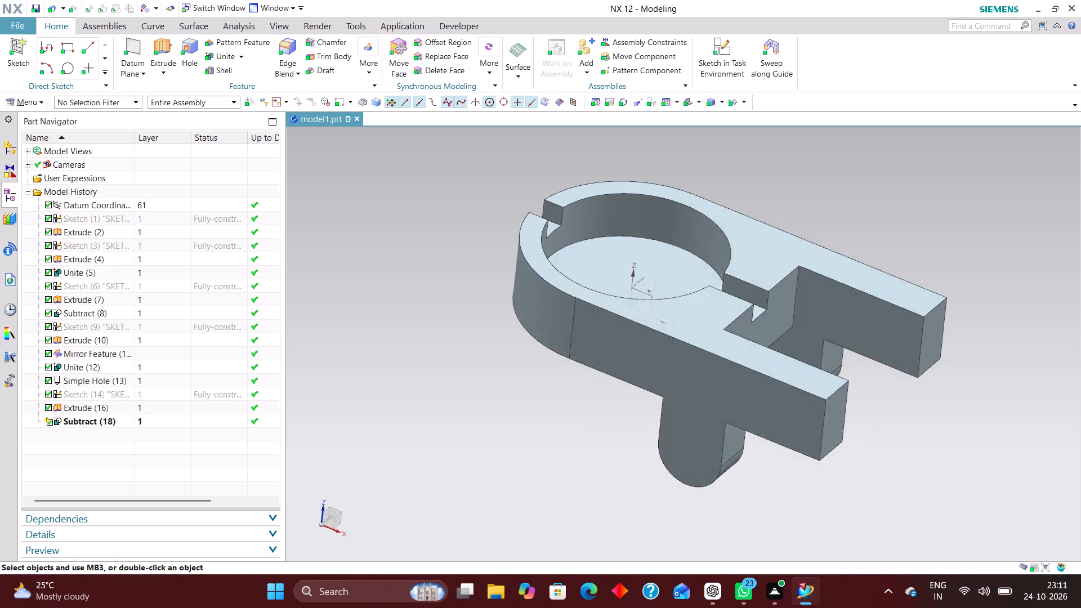
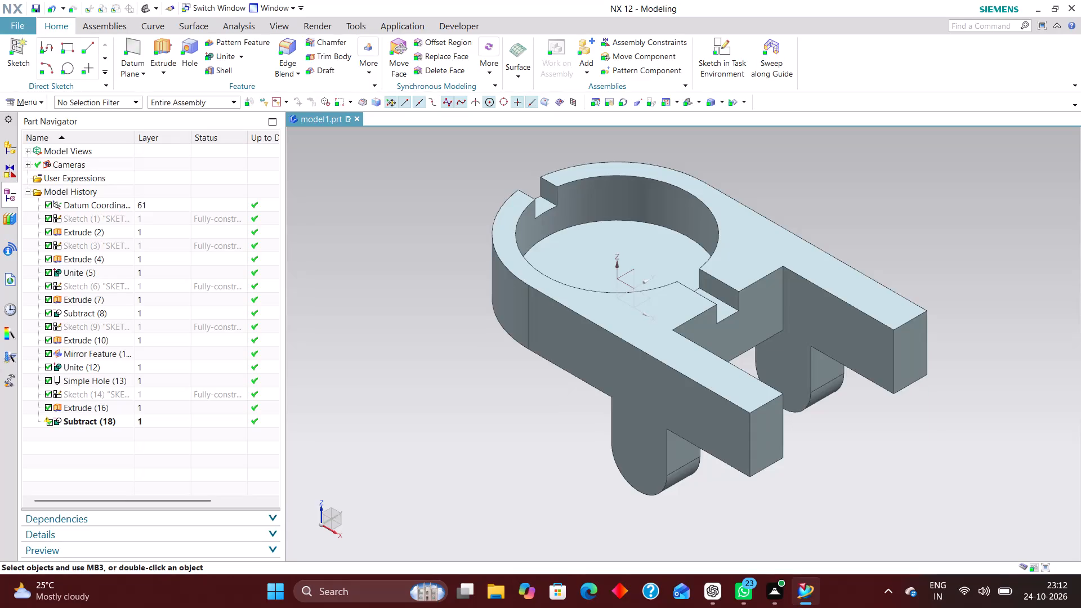
# Cut a simple 50 mm diameter hole through the body at the centre of the circular recess floor.
pyautogui.click(189, 44)
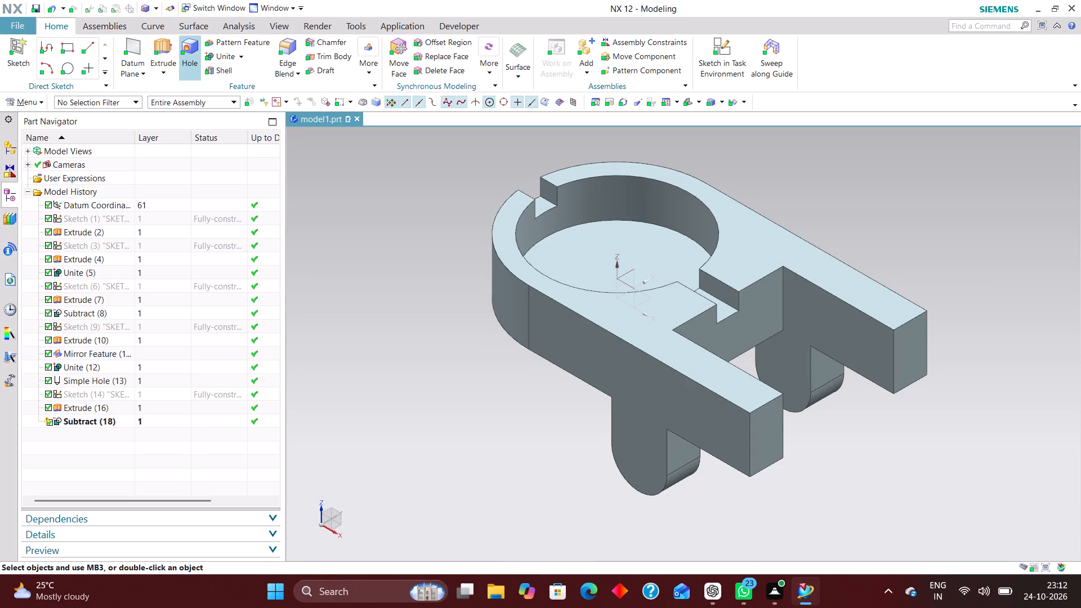
pyautogui.click(629, 220)
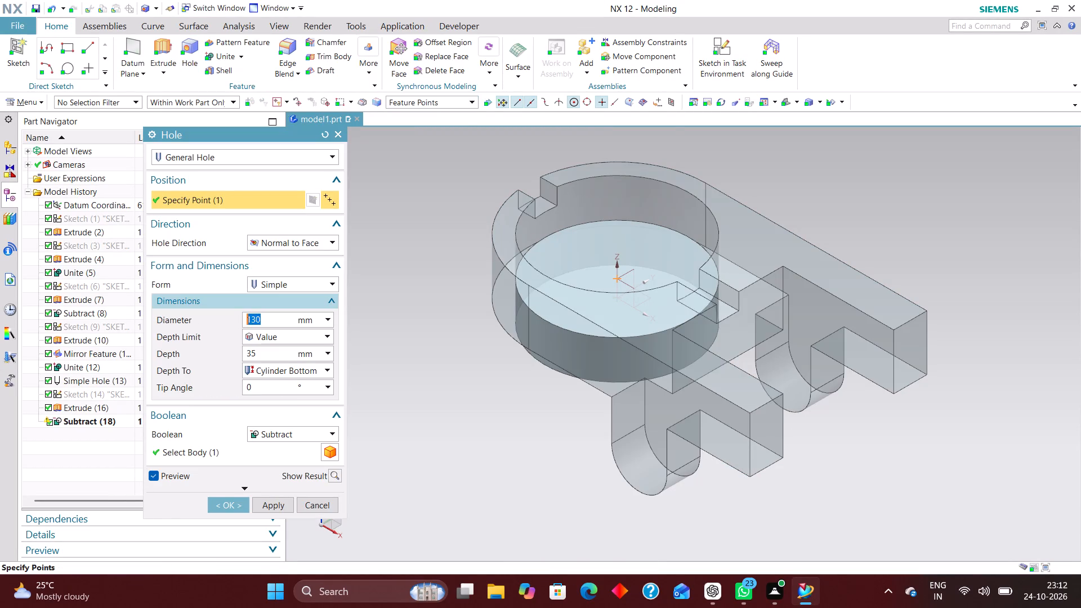
pyautogui.write('50')
pyautogui.press('Return')
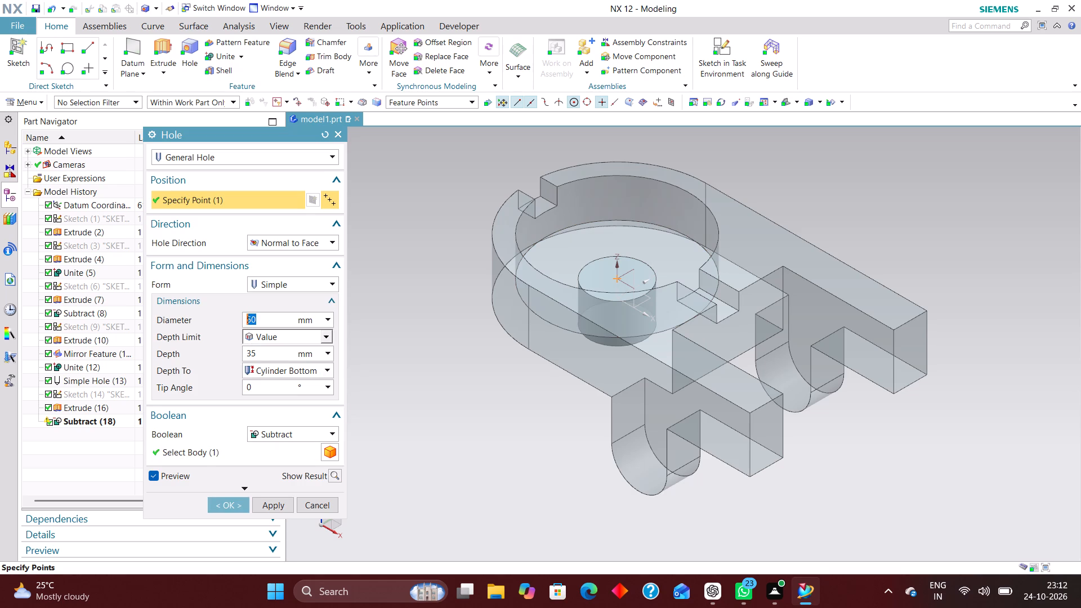
pyautogui.click(294, 336)
pyautogui.click(289, 389)
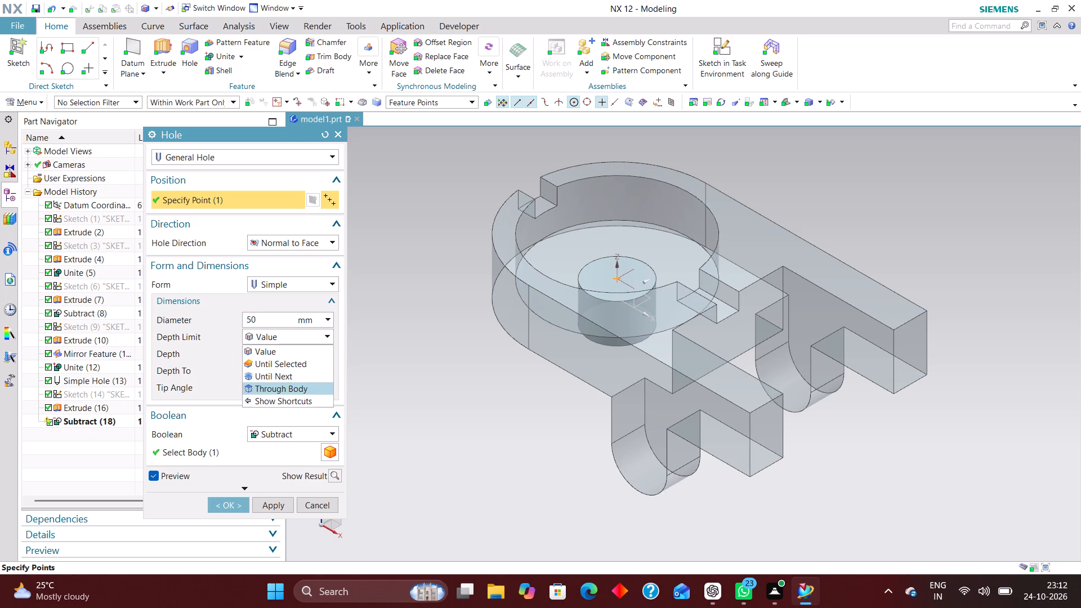
pyautogui.click(226, 455)
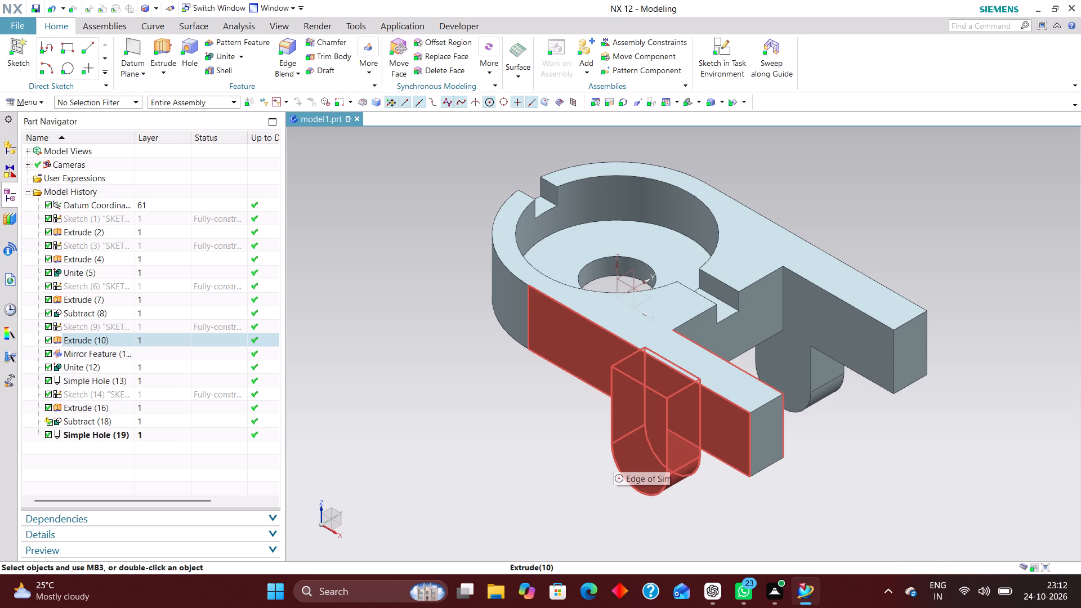
# Start a counterbored hole centred on the rounded end of the near lug's outer face.
pyautogui.click(190, 42)
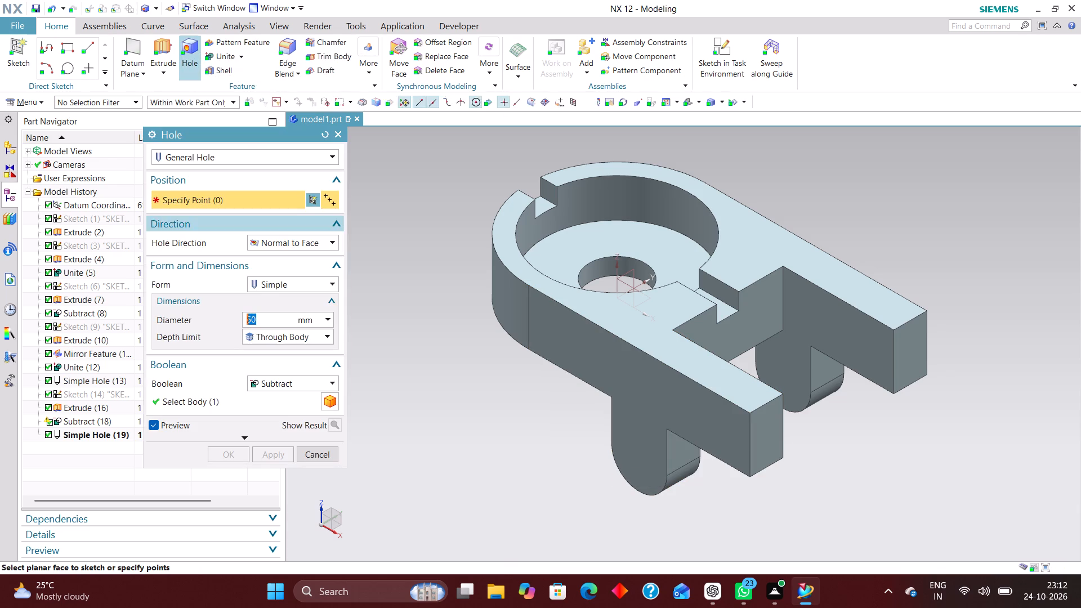
pyautogui.click(300, 281)
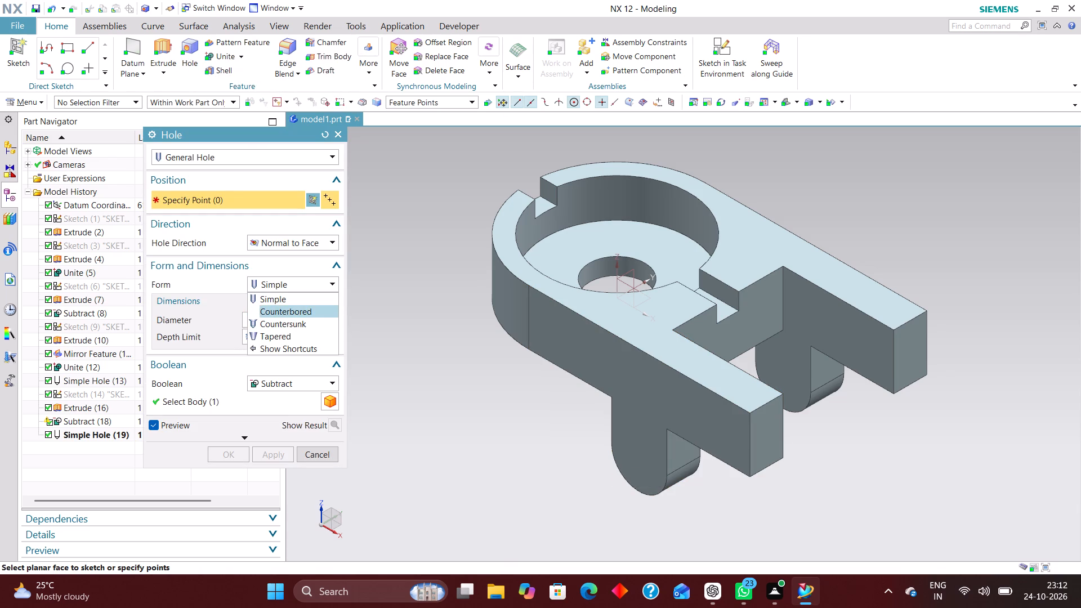
pyautogui.click(302, 313)
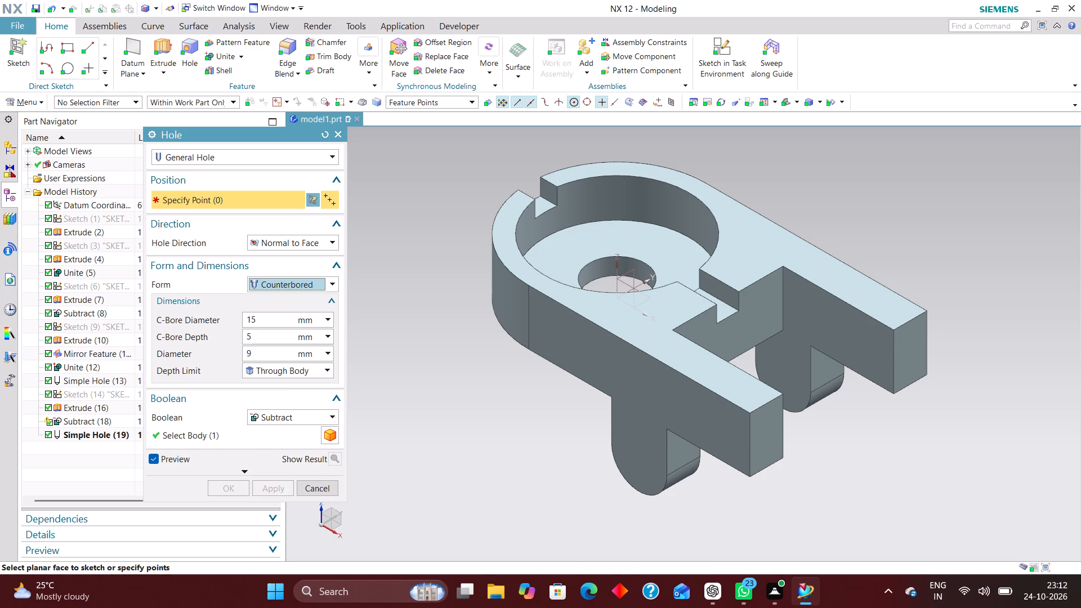
pyautogui.scroll(5, 652, 493)
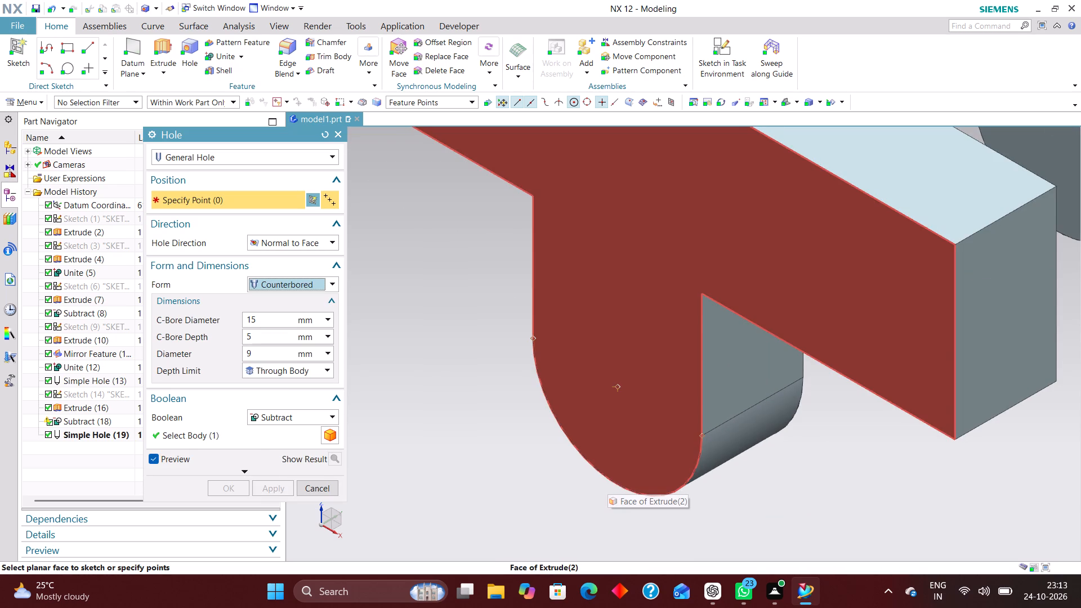
pyautogui.click(613, 481)
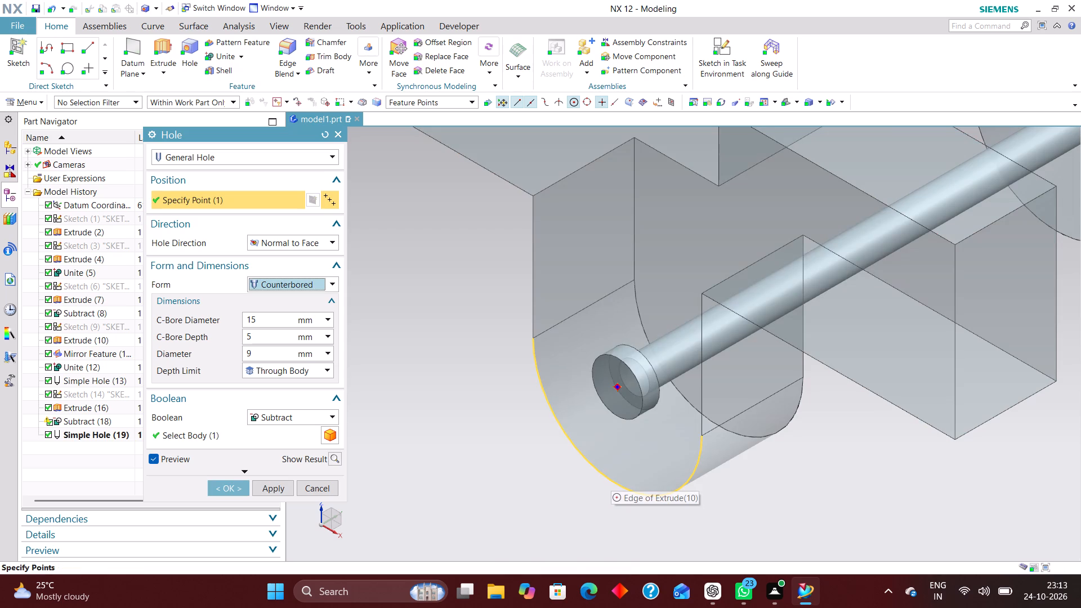
pyautogui.scroll(-4, 593, 471)
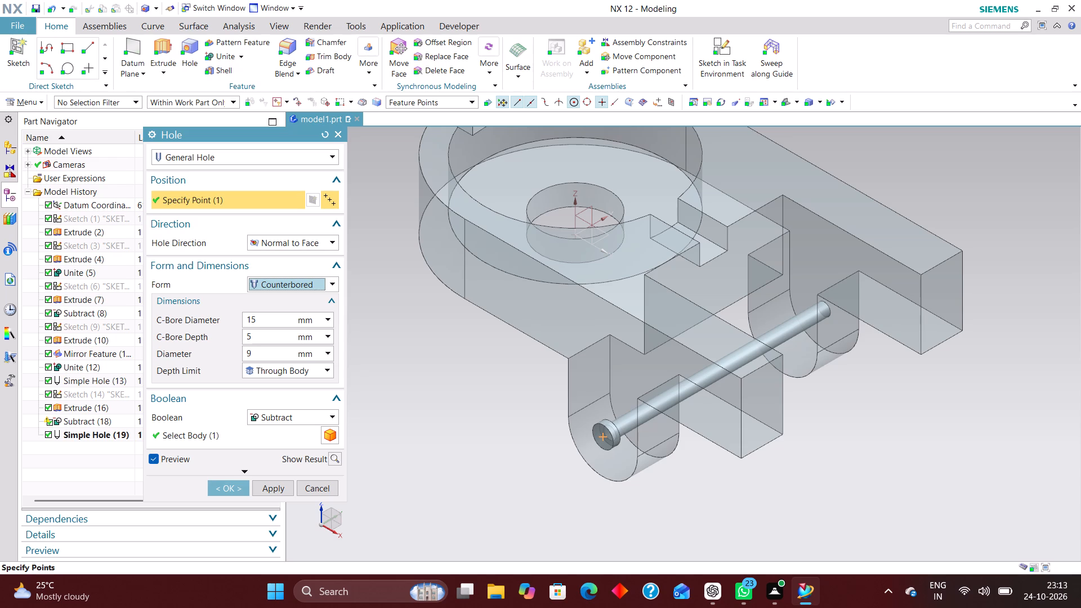
# Set the counterbore diameter to 36 mm and the hole diameter to 30 mm, keeping the 5 mm counterbore depth.
pyautogui.moveTo(267, 317); pyautogui.dragTo(224, 318)
pyautogui.write('36')
pyautogui.press('Return')
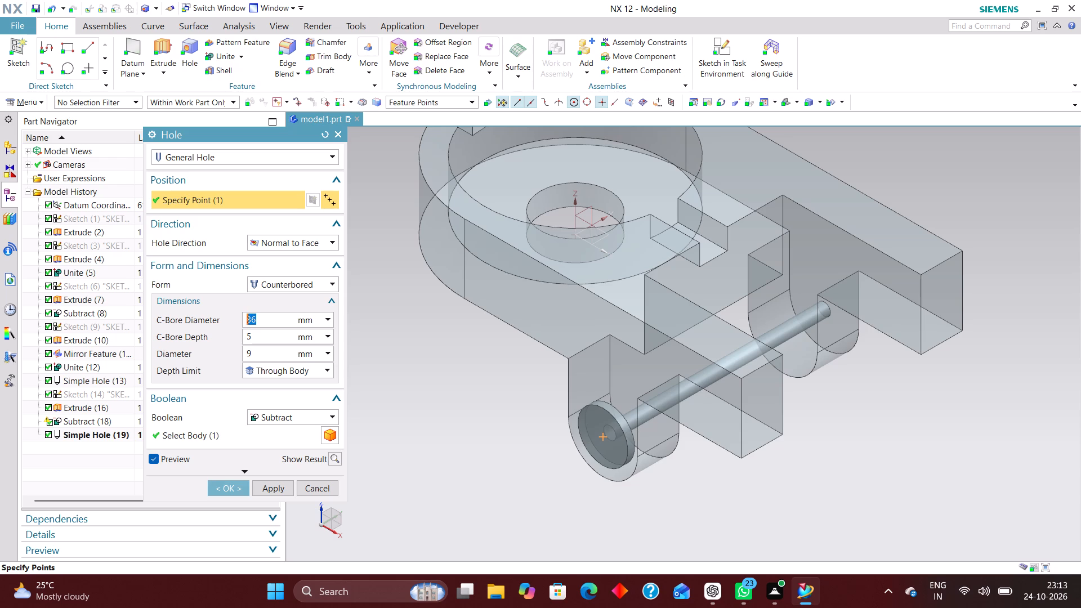
pyautogui.click(254, 334)
pyautogui.moveTo(256, 354); pyautogui.dragTo(226, 357)
pyautogui.write('30')
pyautogui.press('Return')
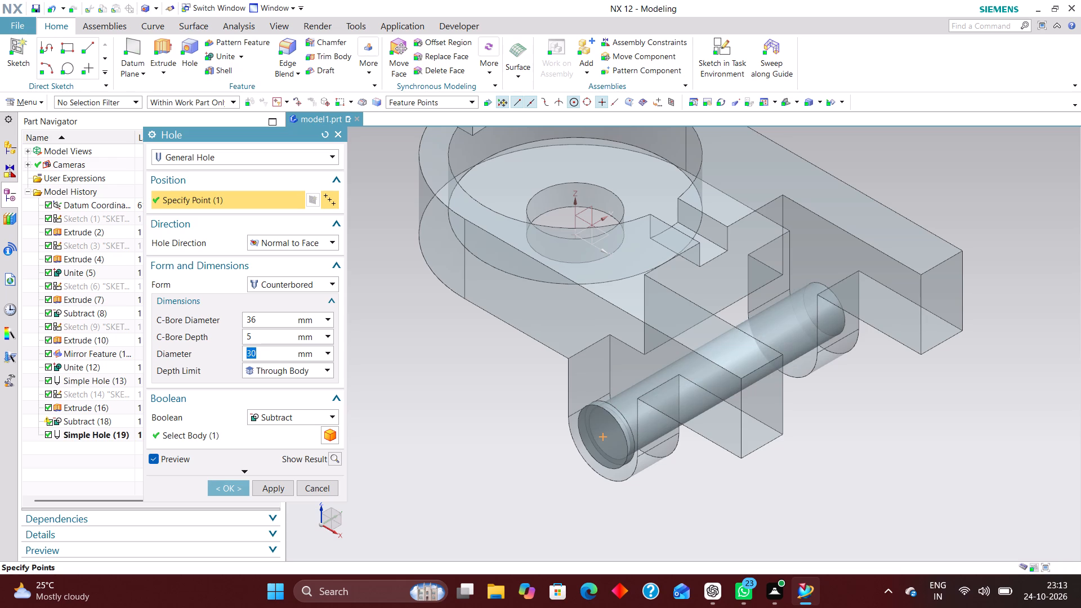
# Limit the counterbored hole to a 45 mm depth value and create it in the near lug.
pyautogui.click(285, 371)
pyautogui.click(281, 387)
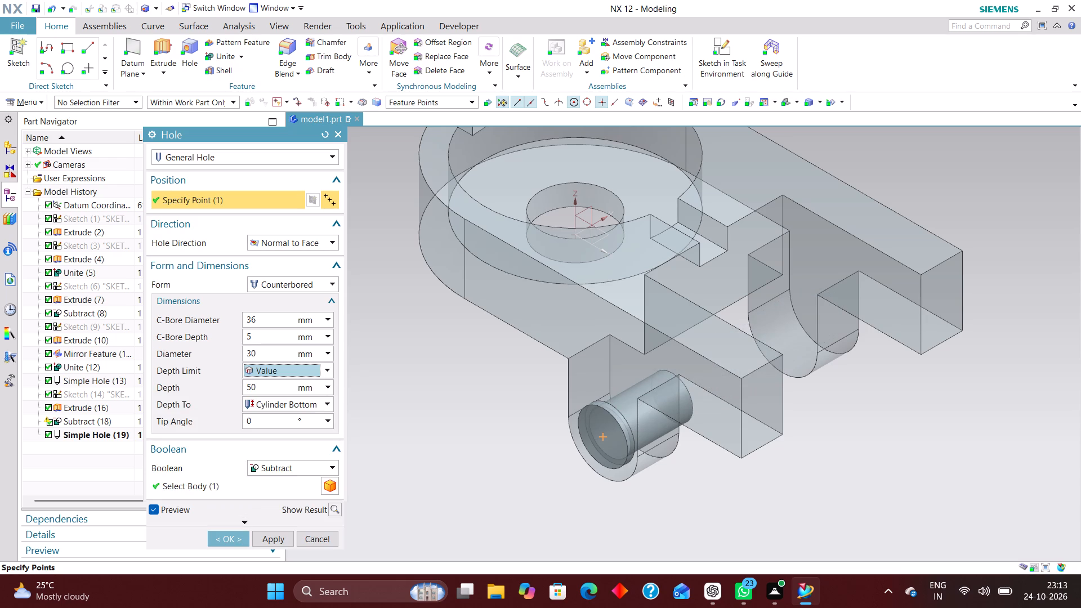
pyautogui.moveTo(815, 451); pyautogui.dragTo(756, 467, button='middle')
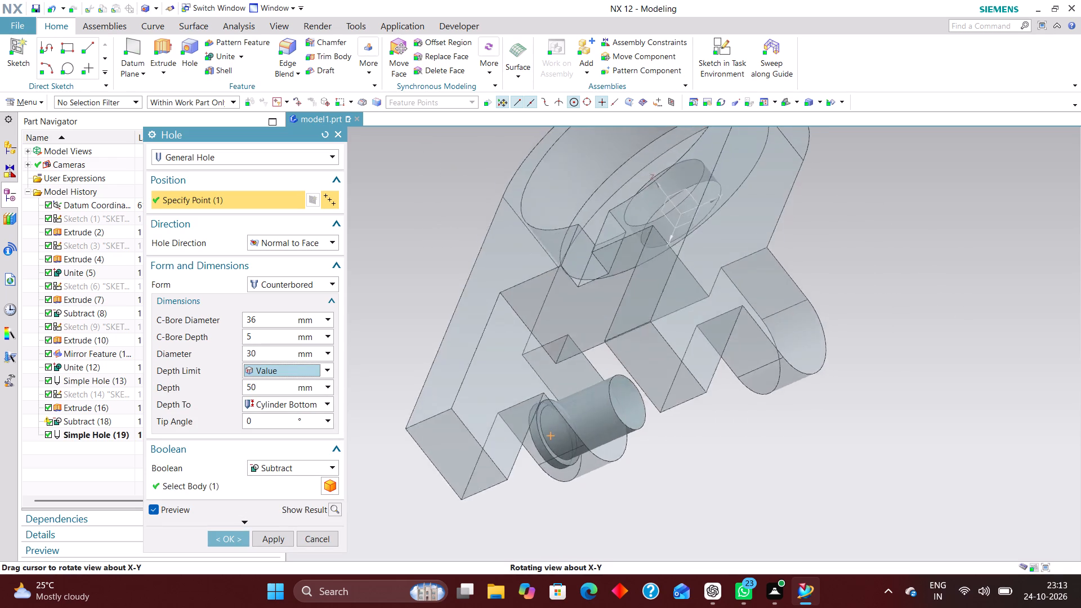
pyautogui.moveTo(756, 467); pyautogui.dragTo(803, 450, button='middle')
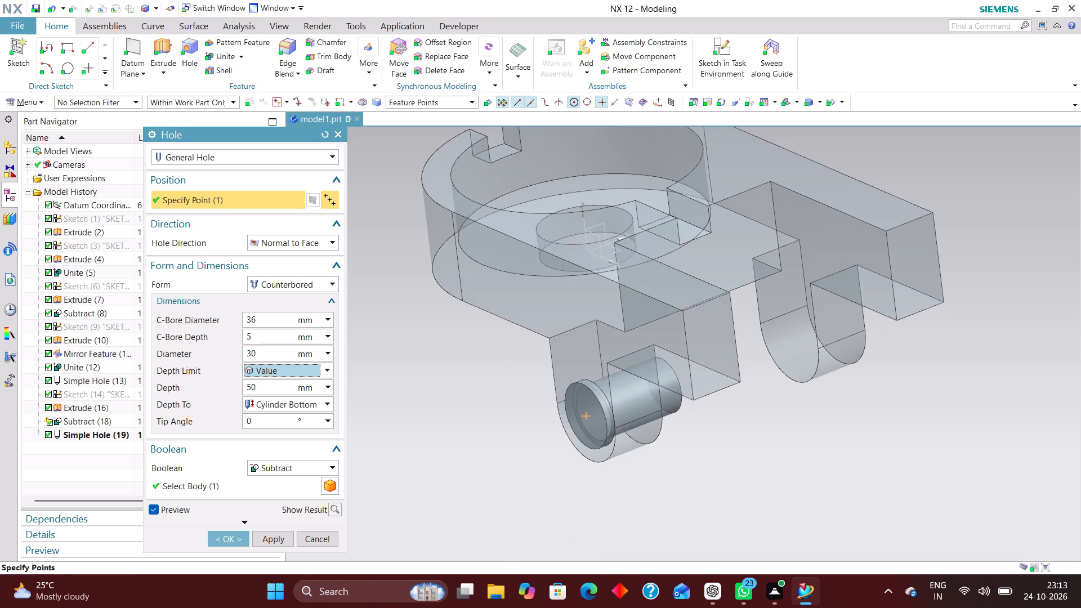
pyautogui.moveTo(261, 386); pyautogui.dragTo(228, 385)
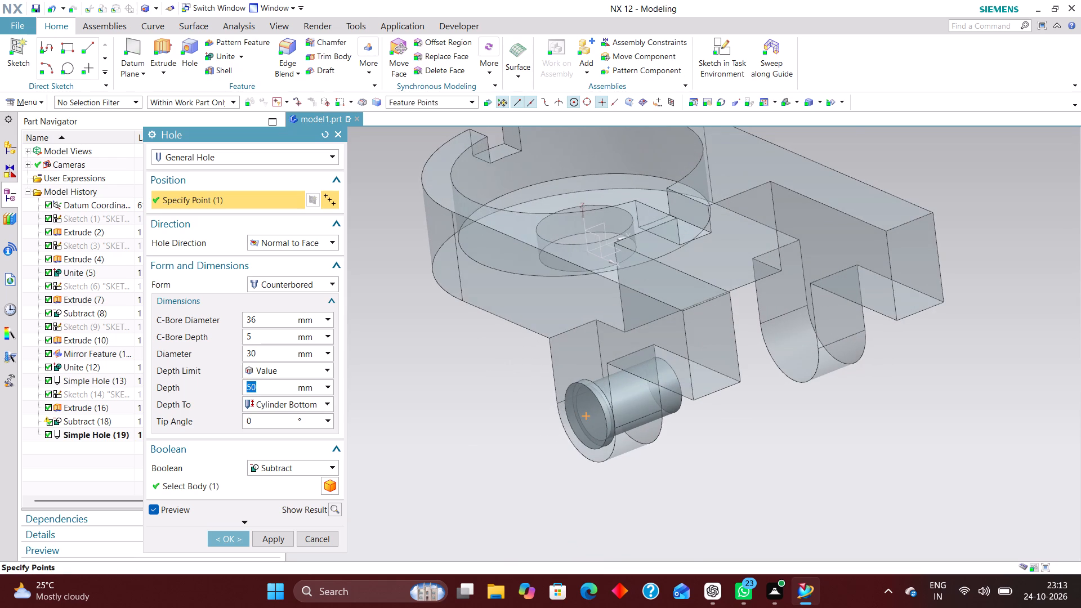
pyautogui.write('45')
pyautogui.press('Return')
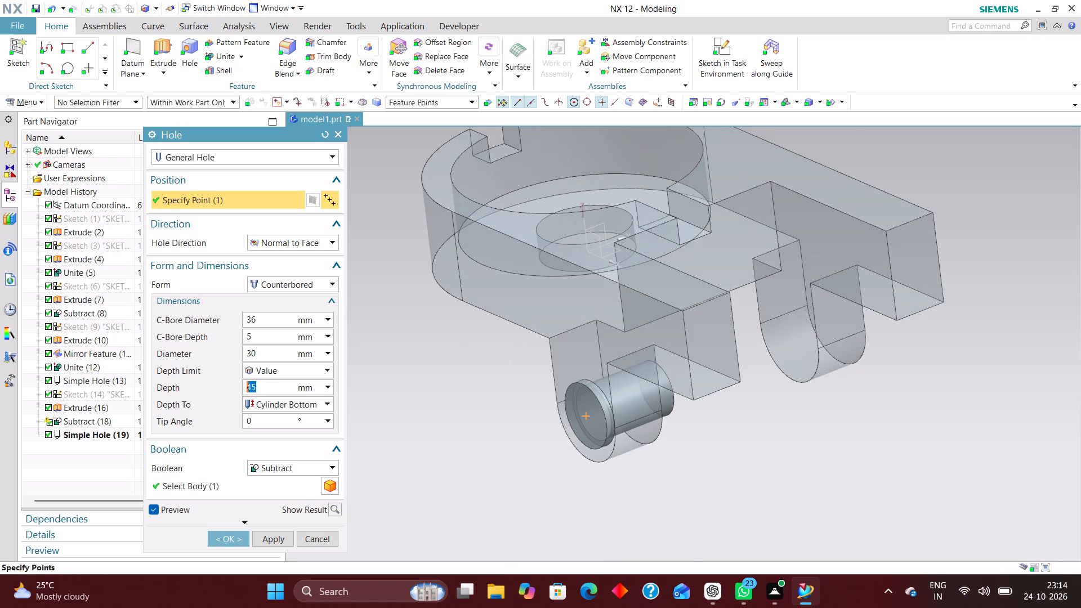
pyautogui.click(226, 535)
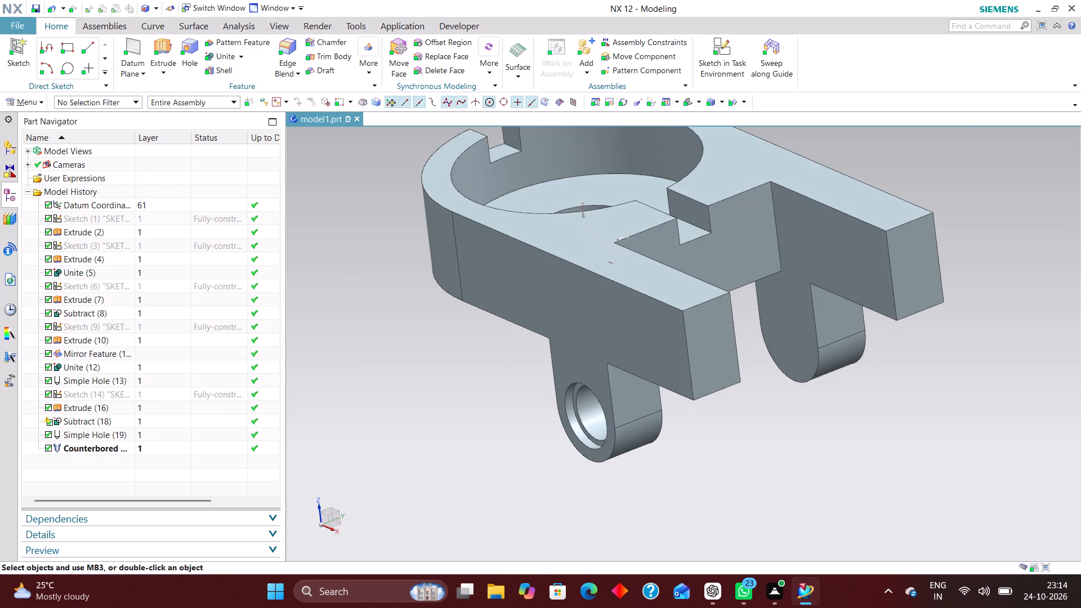
# Edit the near lug's counterbored hole and set its through diameter to 25 mm.
pyautogui.scroll(2, 690, 488)
pyautogui.middleClick(667, 488)
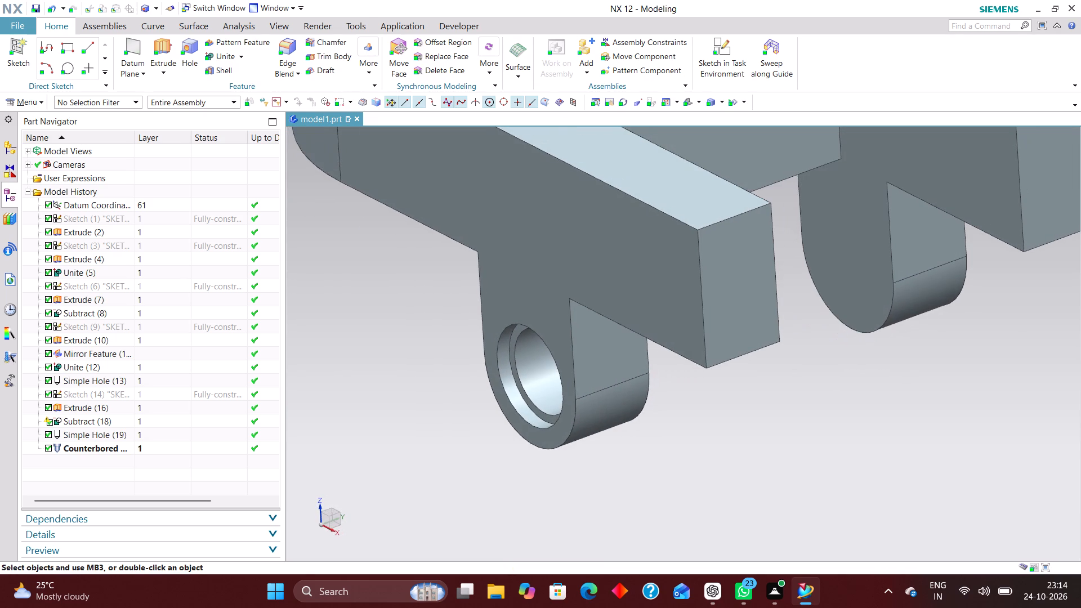
pyautogui.press('End')
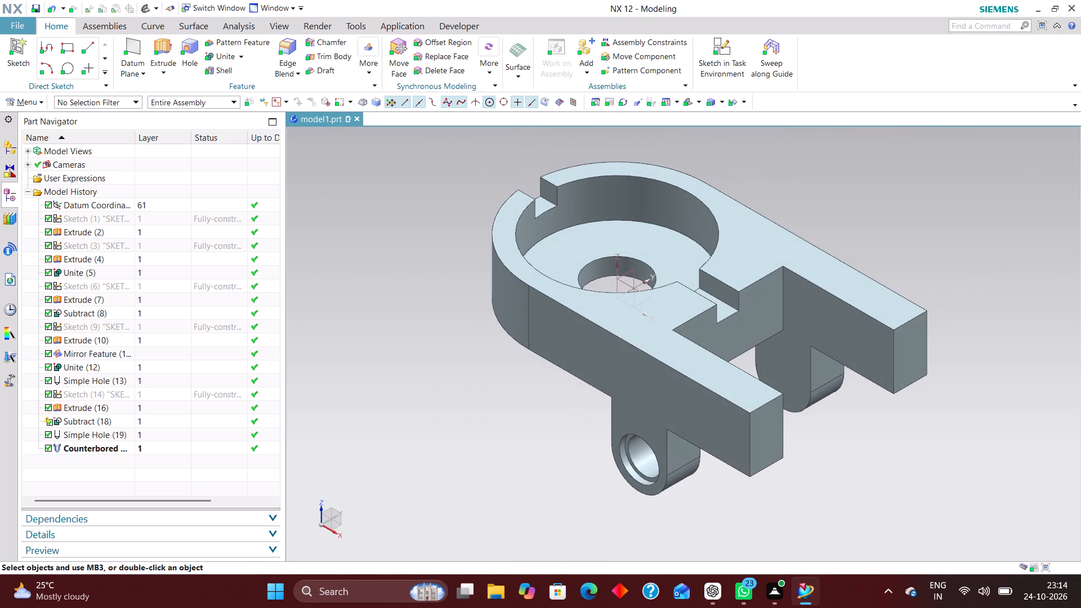
pyautogui.scroll(6, 632, 469)
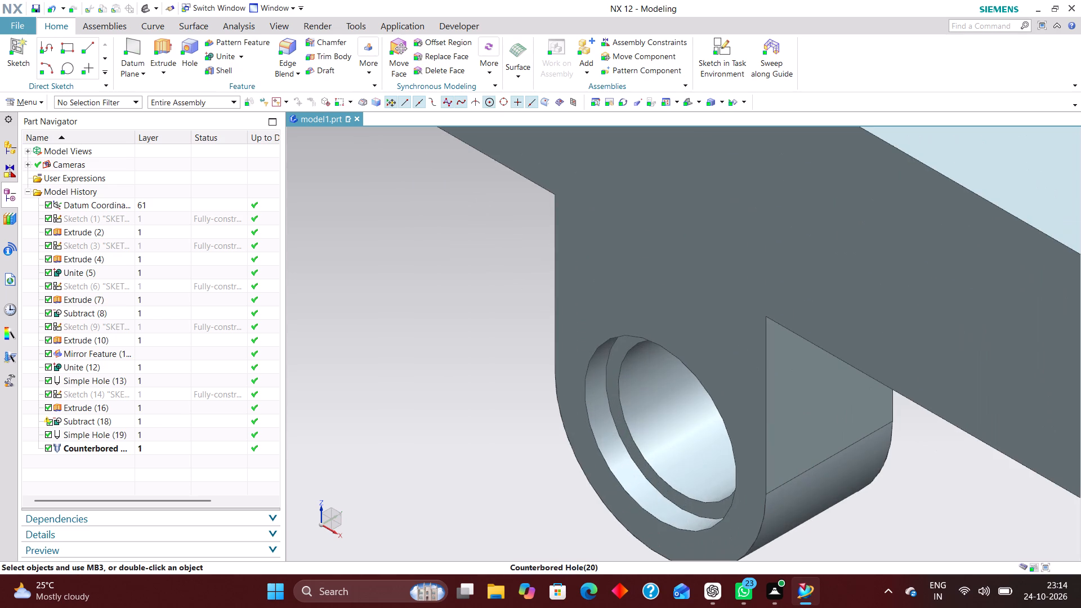
pyautogui.click(148, 448)
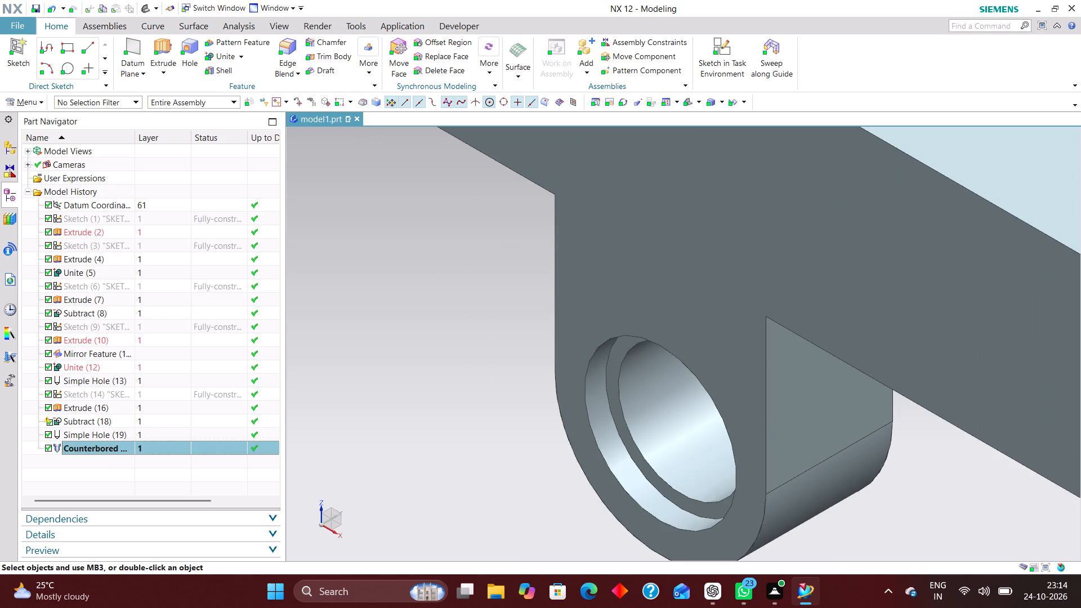
pyautogui.rightClick(148, 445)
pyautogui.click(199, 219)
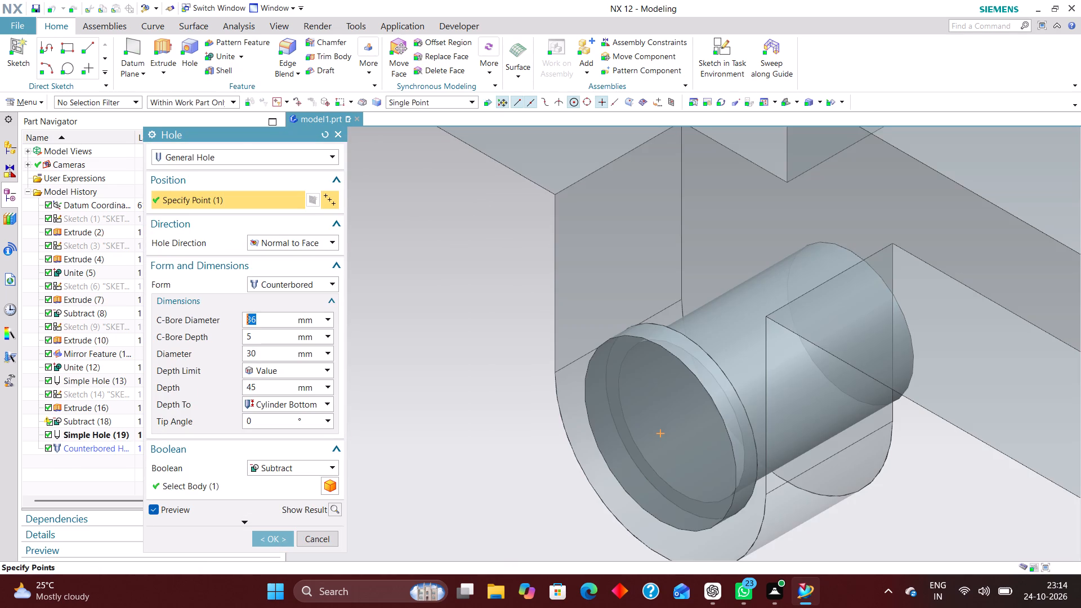
pyautogui.moveTo(263, 354); pyautogui.dragTo(225, 351)
pyautogui.write('25')
pyautogui.press('Return')
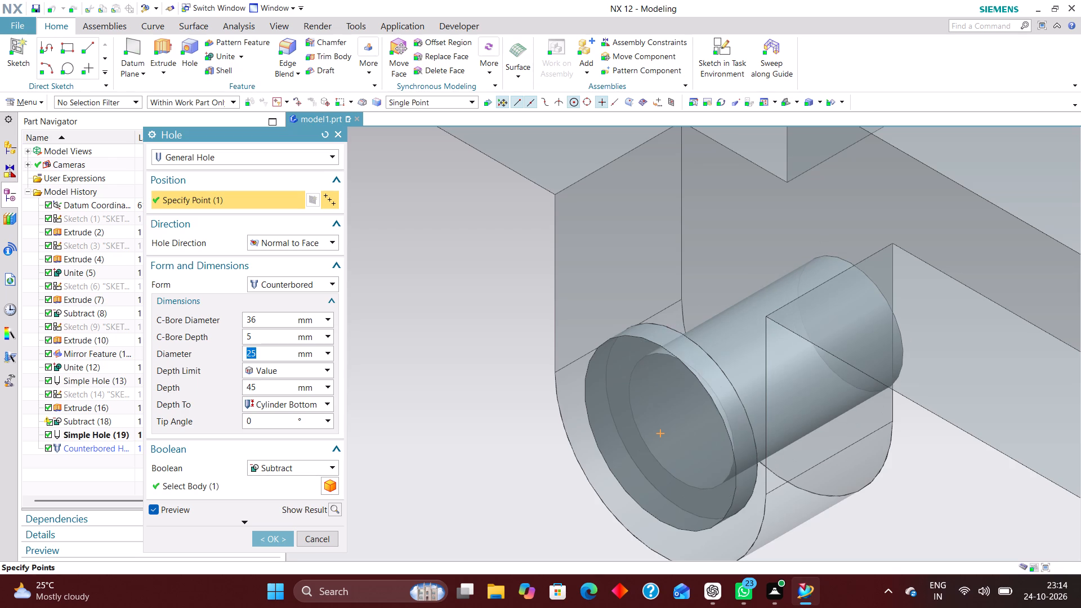
pyautogui.click(277, 540)
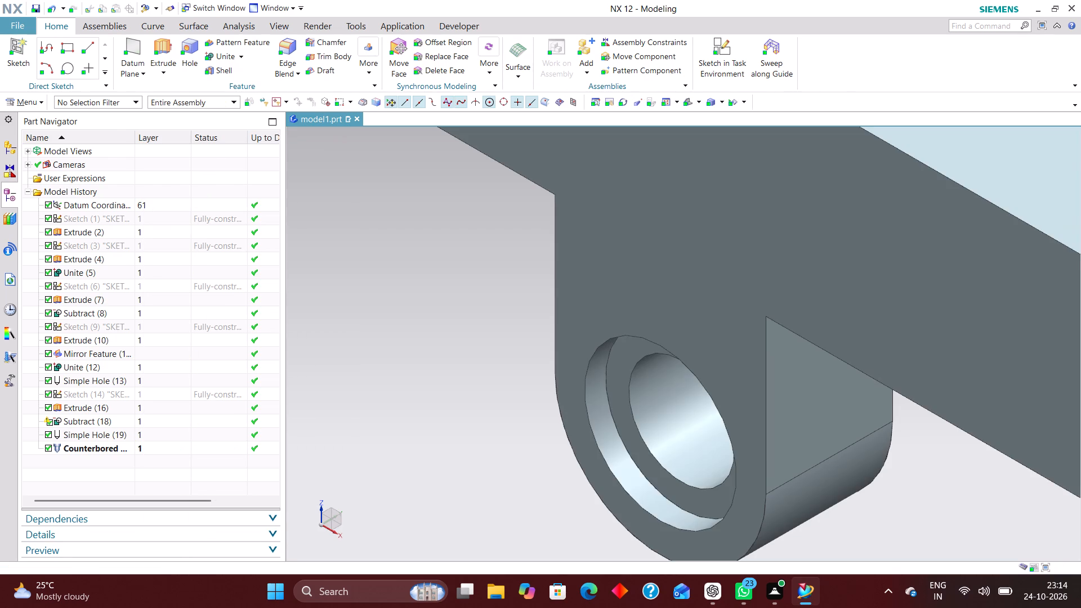
# Create a matching counterbored hole centred on the rounded end of the opposite lug's outer face, setting its through diameter to 25 mm.
pyautogui.scroll(-3, 406, 402)
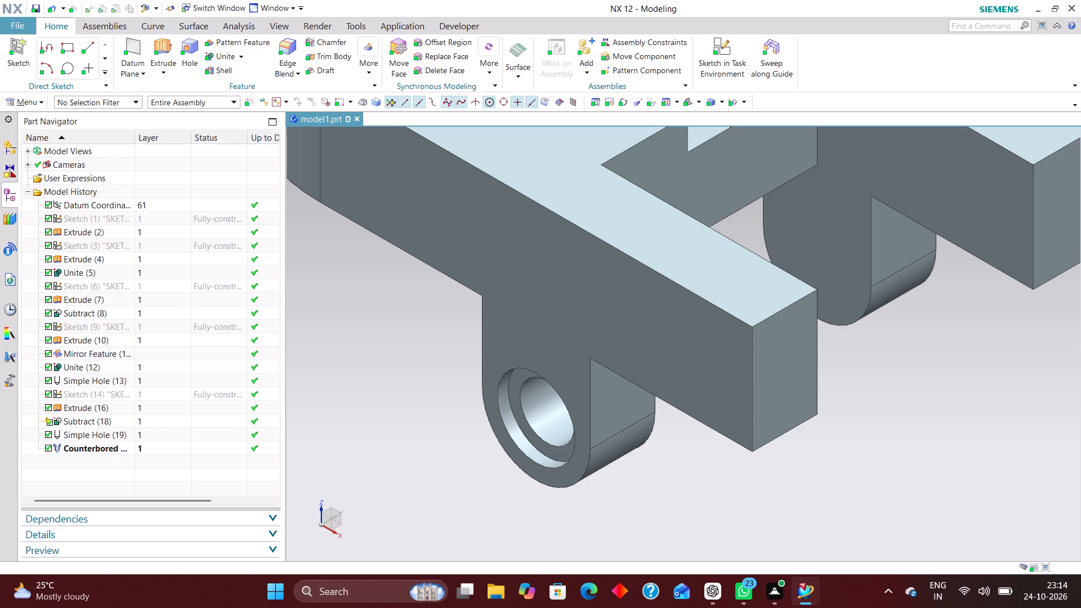
pyautogui.scroll(-1, 443, 416)
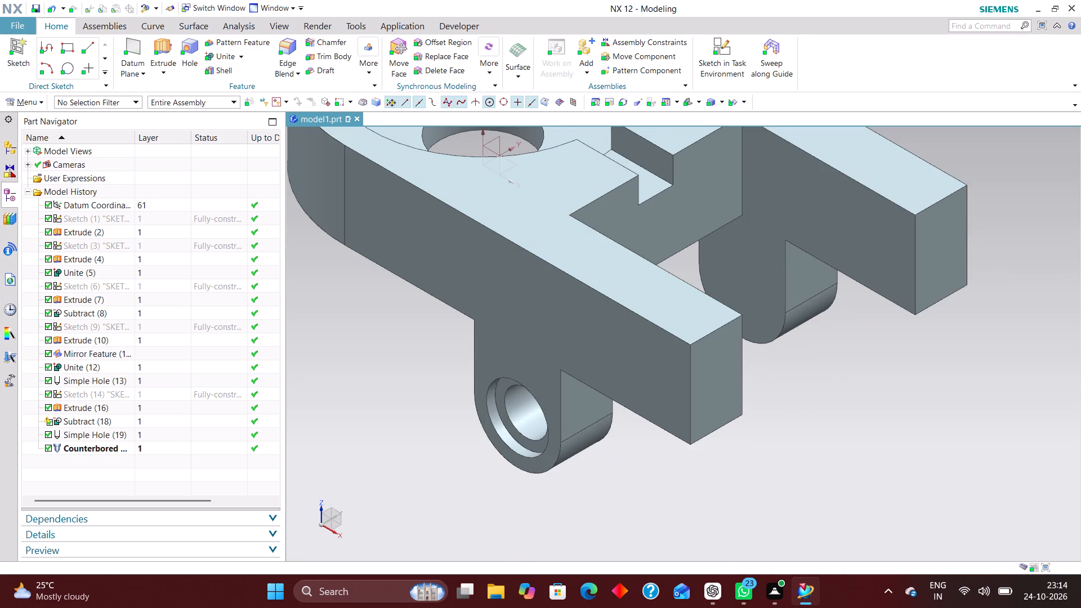
pyautogui.scroll(-2, 613, 450)
pyautogui.scroll(2, 713, 395)
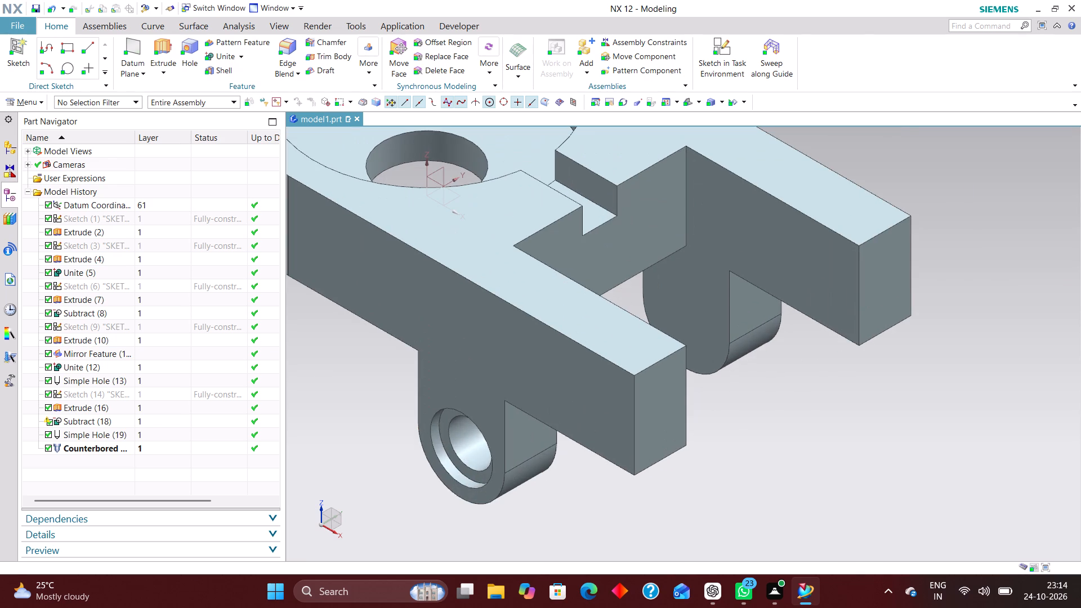
pyautogui.moveTo(734, 459); pyautogui.dragTo(740, 458, button='middle')
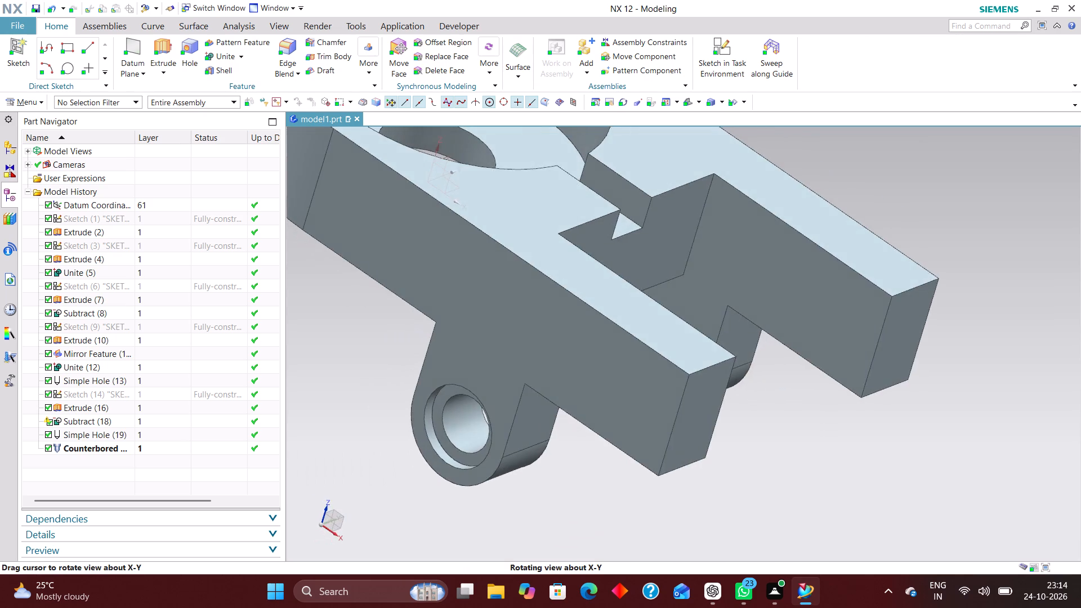
pyautogui.moveTo(740, 458); pyautogui.dragTo(658, 489, button='middle')
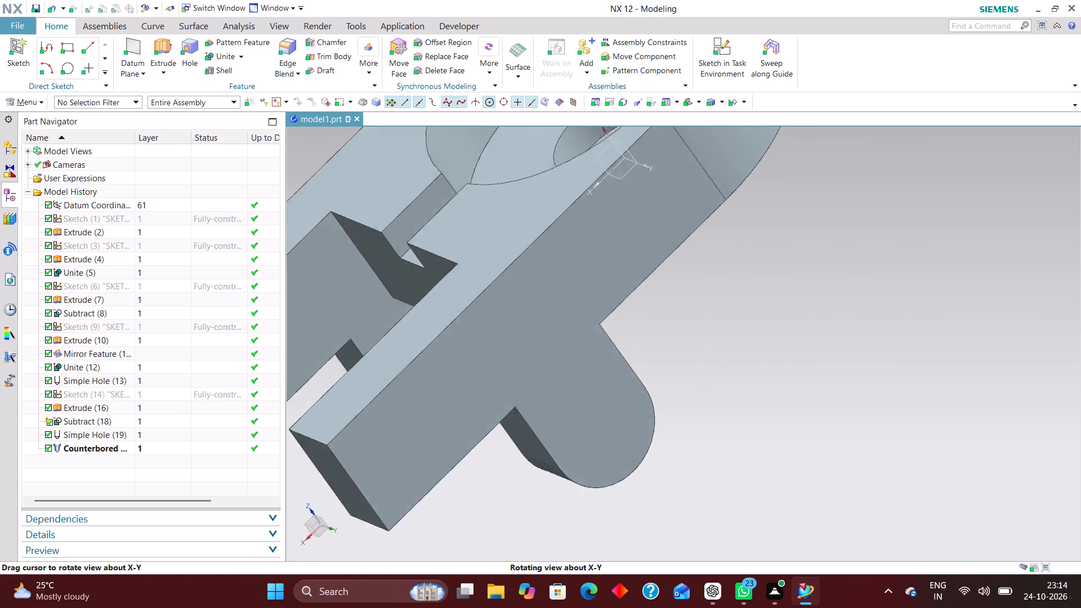
pyautogui.moveTo(658, 489); pyautogui.dragTo(667, 489, button='middle')
pyautogui.scroll(1, 667, 485)
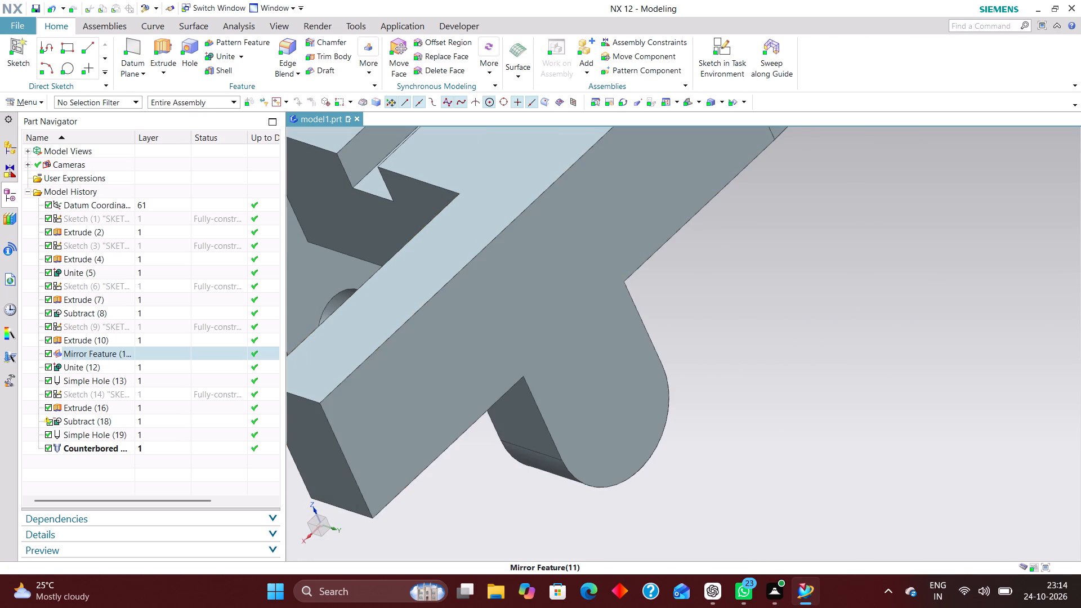
pyautogui.click(187, 43)
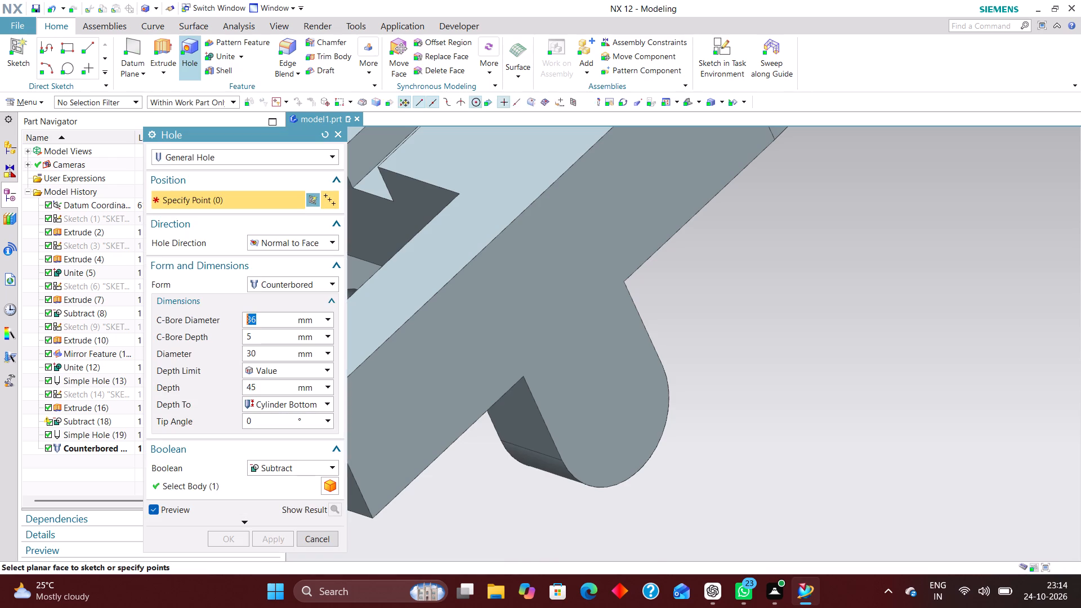
pyautogui.click(621, 484)
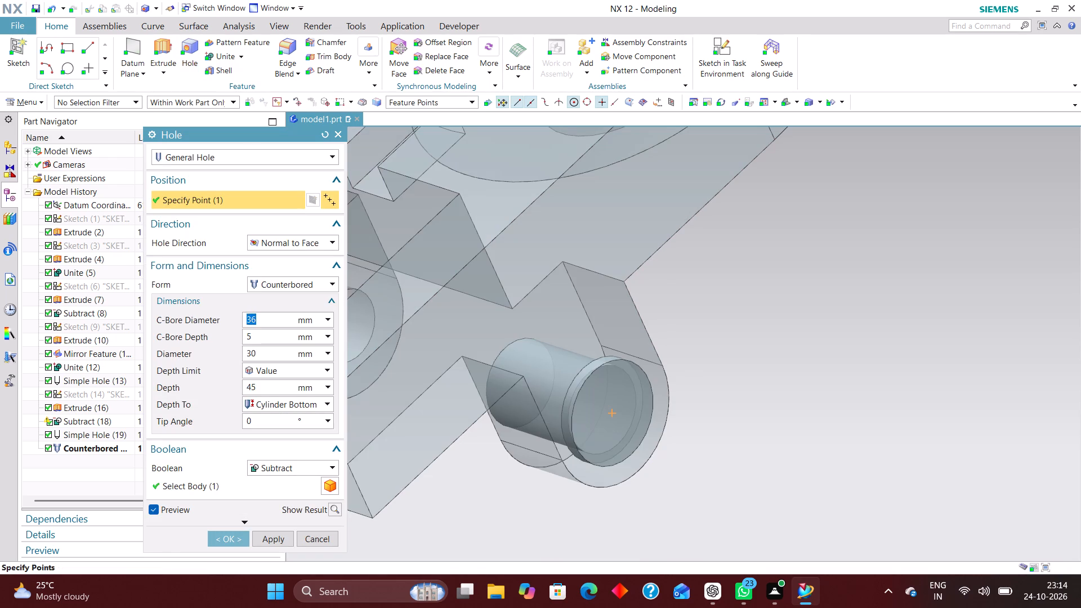
pyautogui.moveTo(267, 354); pyautogui.dragTo(172, 355)
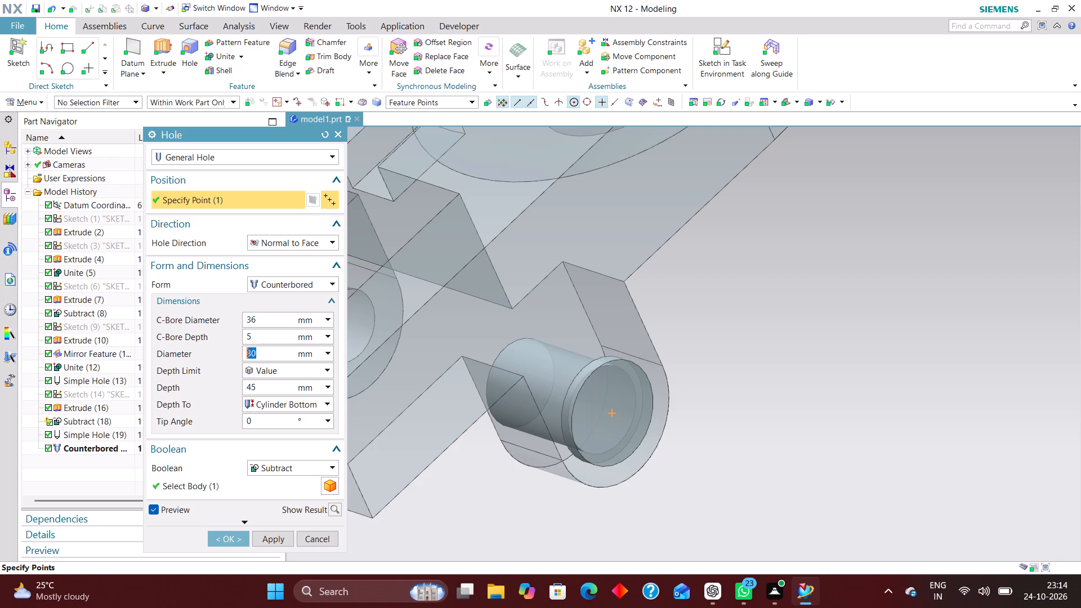
pyautogui.write('25')
pyautogui.press('Return')
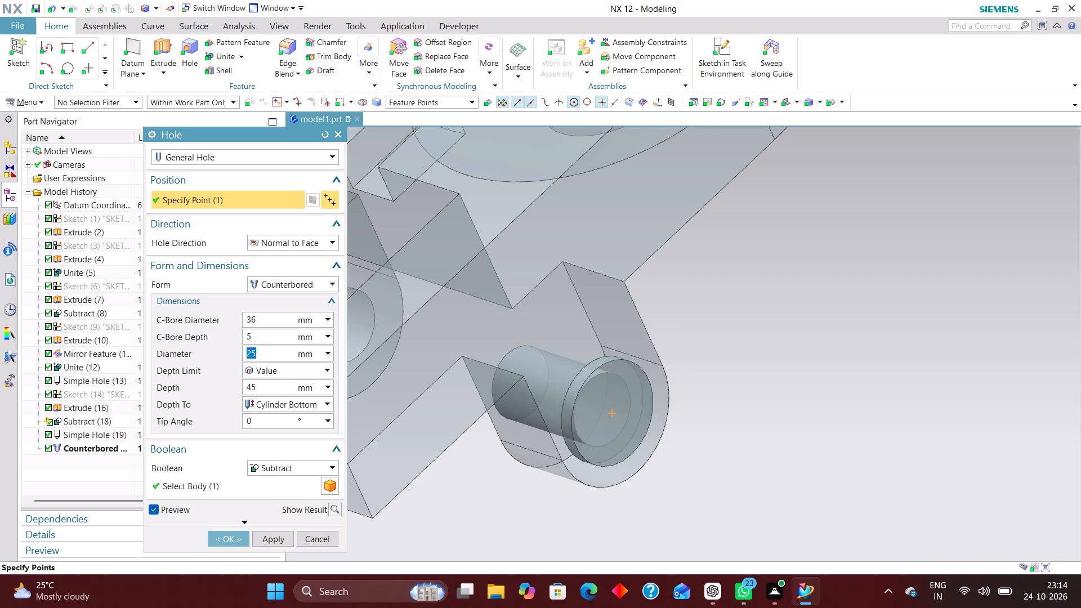
pyautogui.click(231, 534)
# Create a new task-environment sketch on the vertical XZ datum plane through the bracket's centre.
pyautogui.scroll(-3, 711, 435)
pyautogui.moveTo(695, 467); pyautogui.dragTo(754, 451, button='middle')
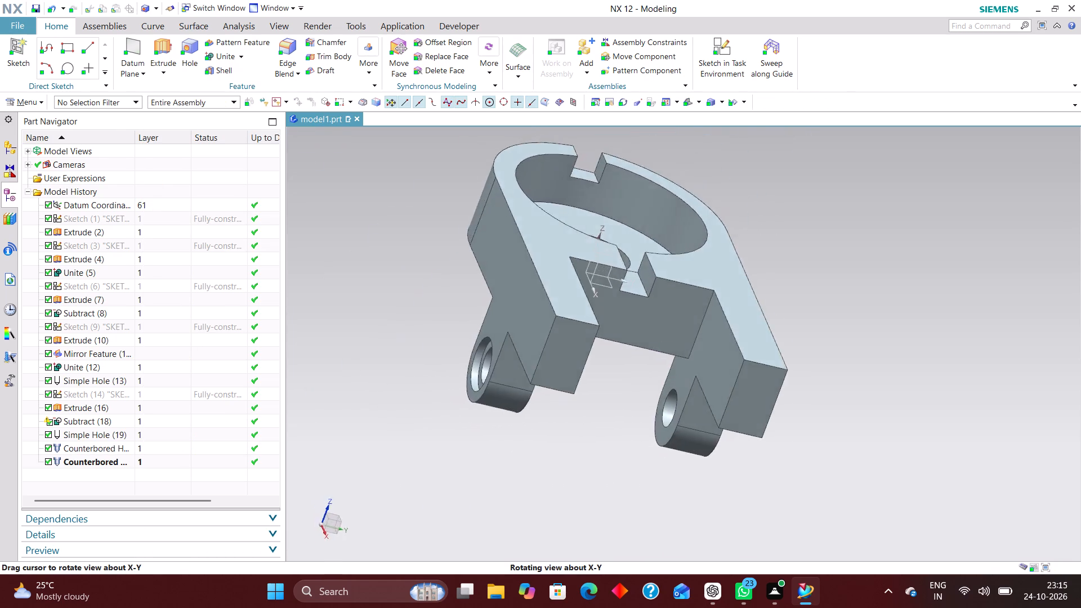
pyautogui.moveTo(754, 451); pyautogui.dragTo(758, 459, button='middle')
pyautogui.scroll(1, 791, 449)
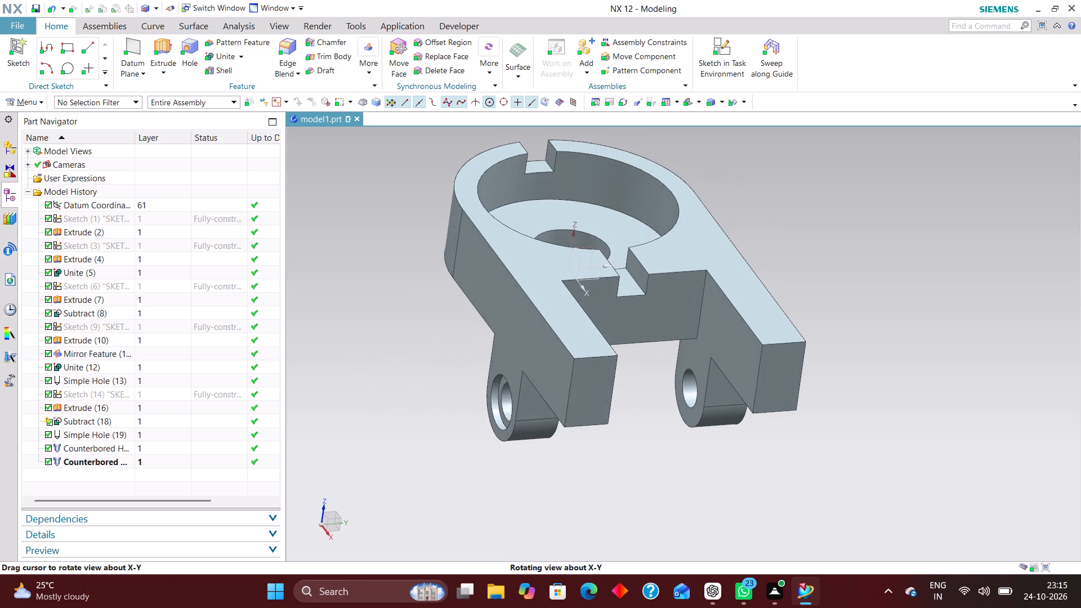
pyautogui.moveTo(758, 459); pyautogui.dragTo(758, 459, button='middle')
pyautogui.press('End')
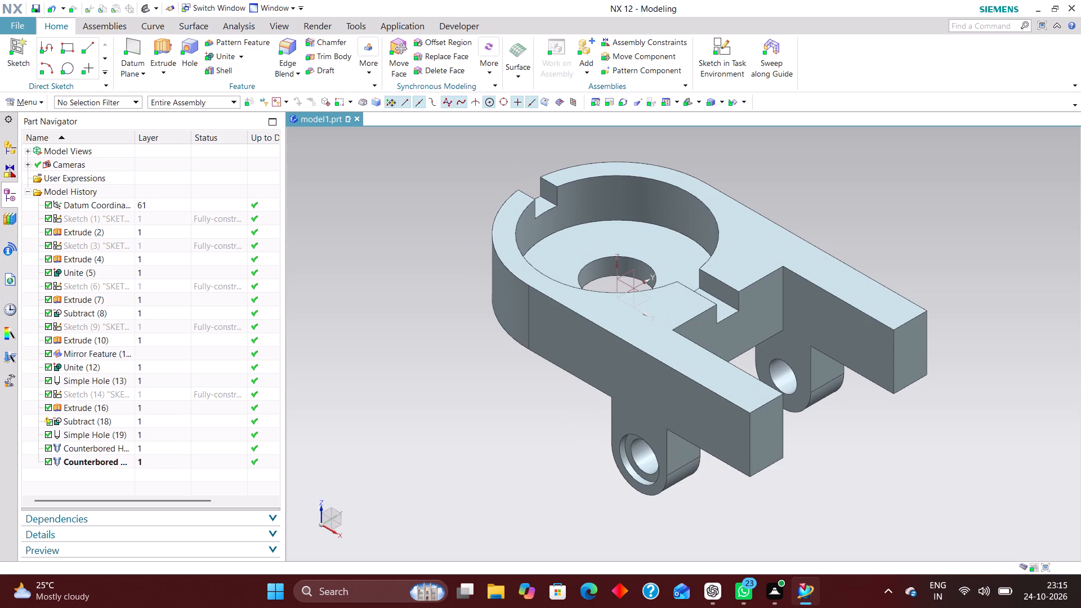
pyautogui.click(726, 37)
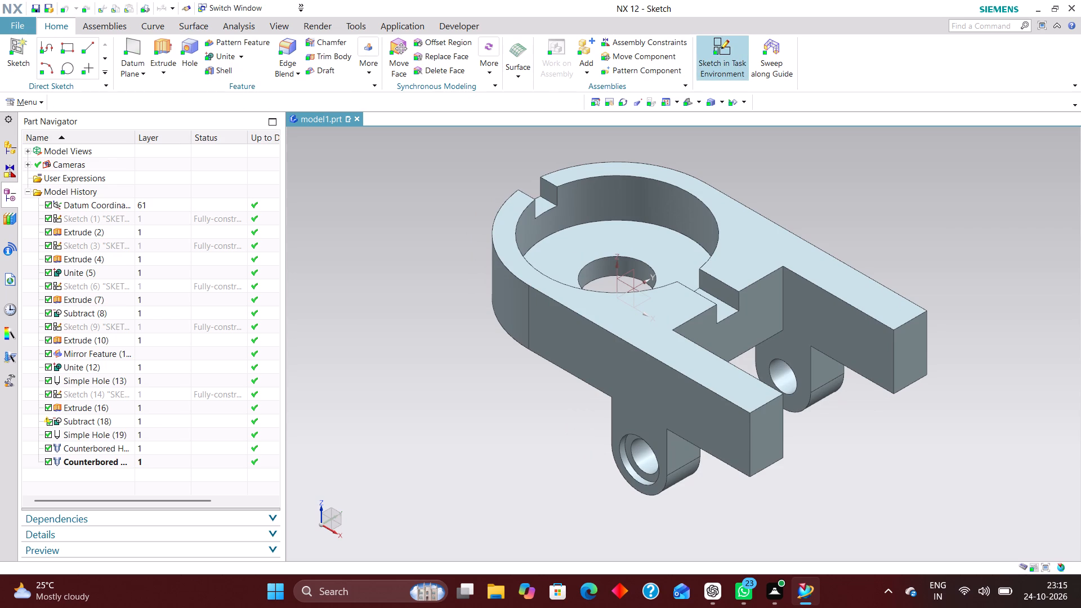
pyautogui.click(628, 284)
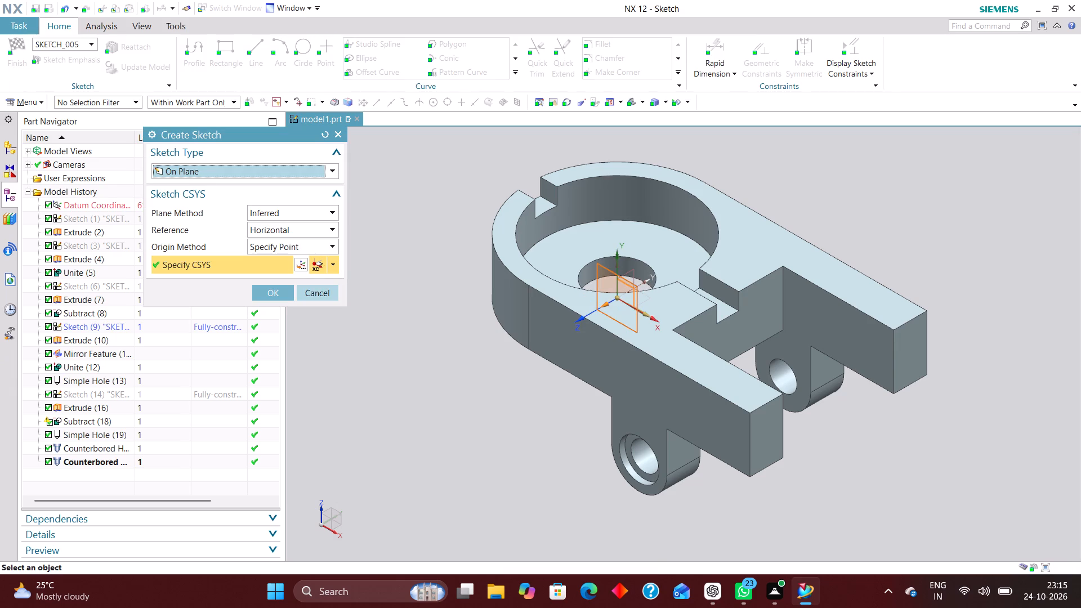
pyautogui.click(282, 297)
pyautogui.scroll(-4, 463, 288)
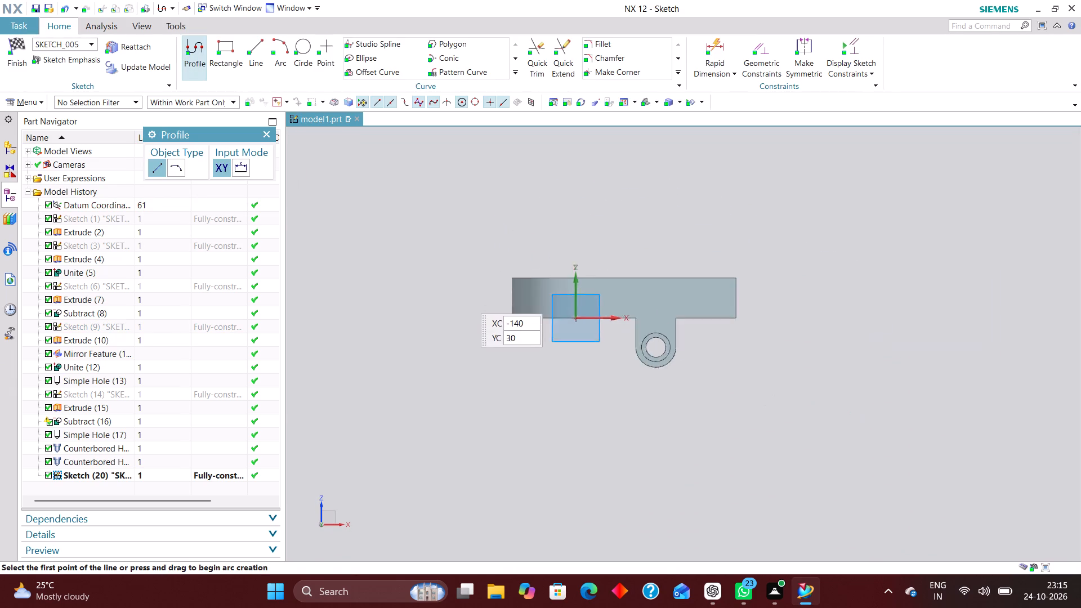
pyautogui.scroll(3, 653, 298)
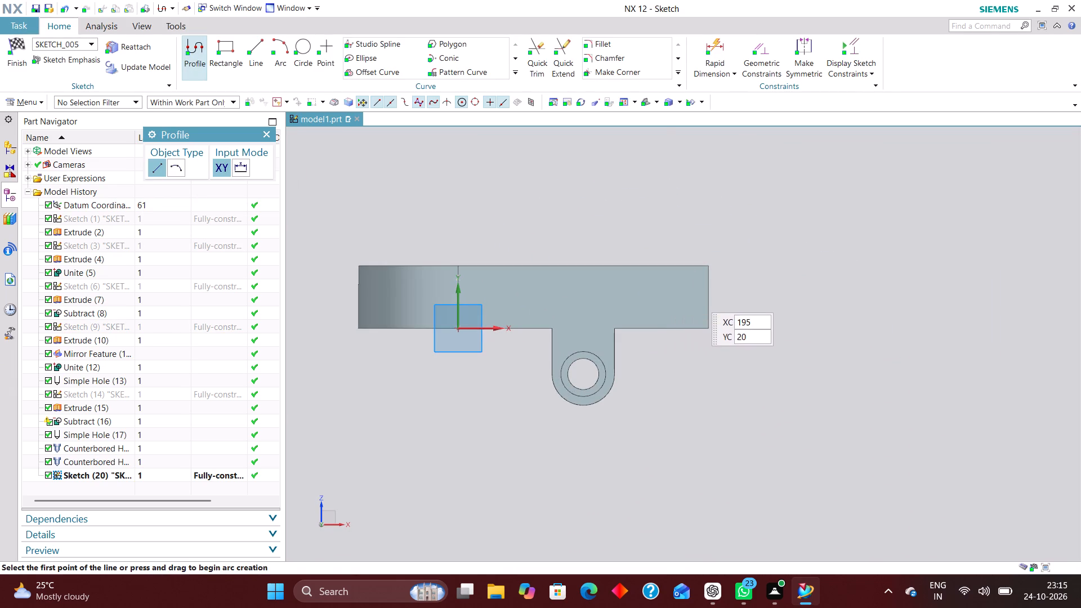
# Sketch a circle about 66 mm in diameter near the free end of the bracket arm.
pyautogui.click(298, 47)
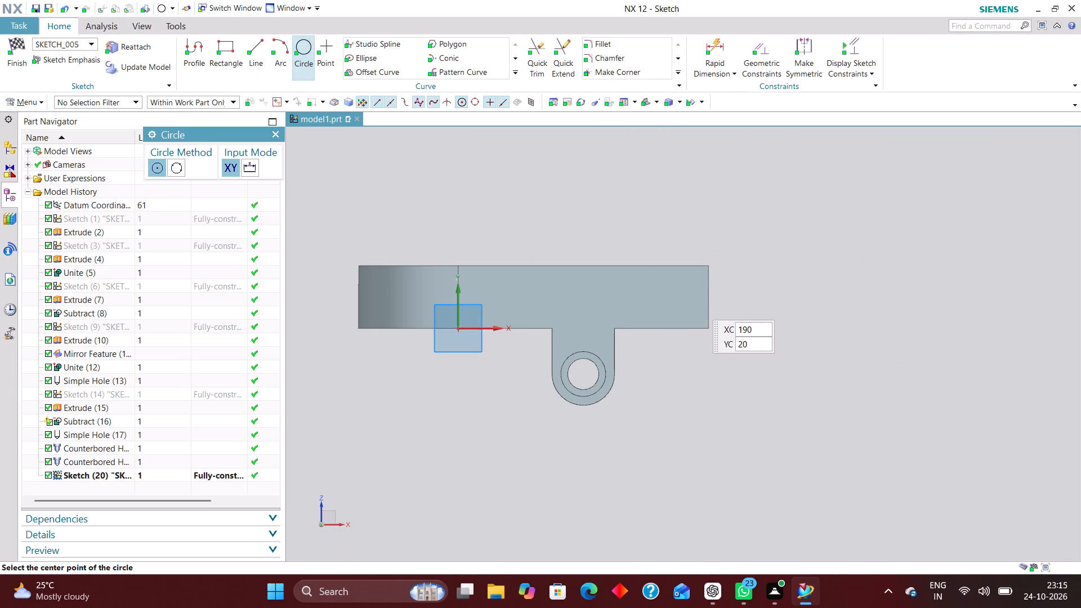
pyautogui.click(691, 296)
pyautogui.click(718, 328)
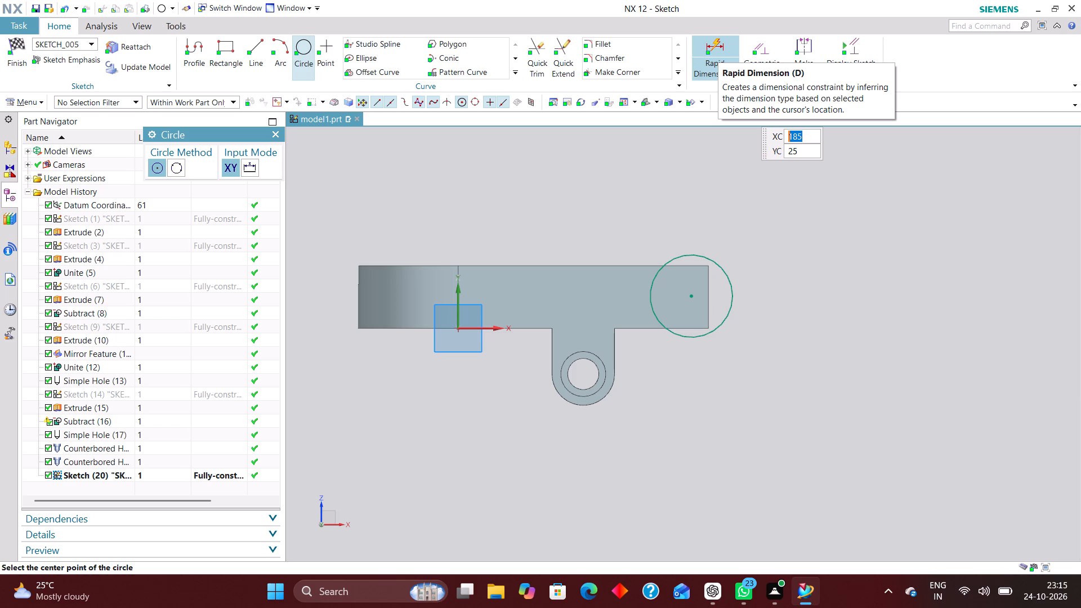
# Add a diametral dimension to the sketched circle and set it to 36 mm.
pyautogui.click(725, 44)
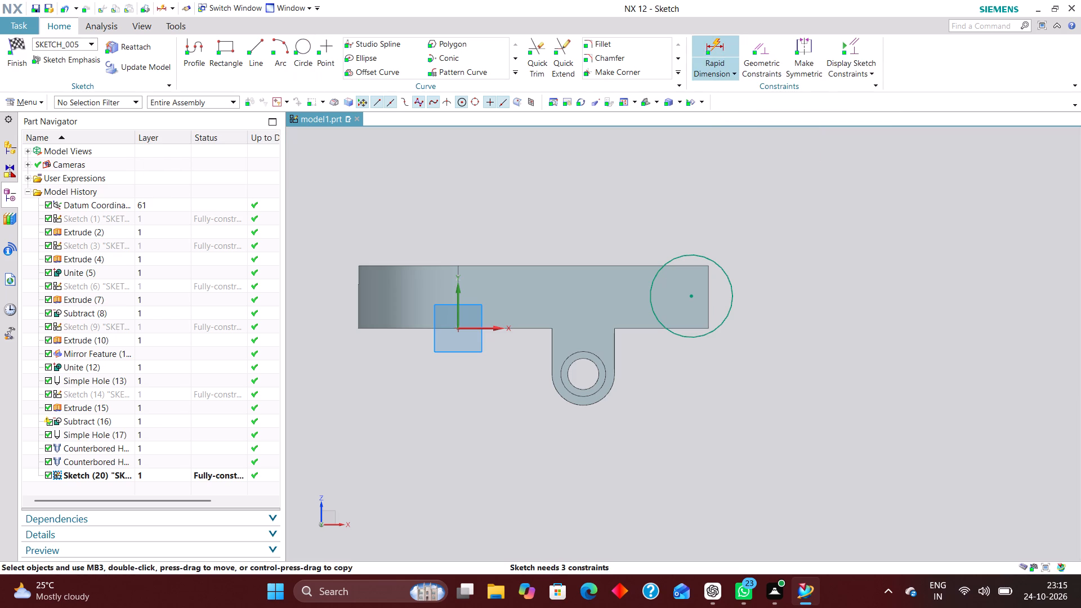
pyautogui.click(327, 292)
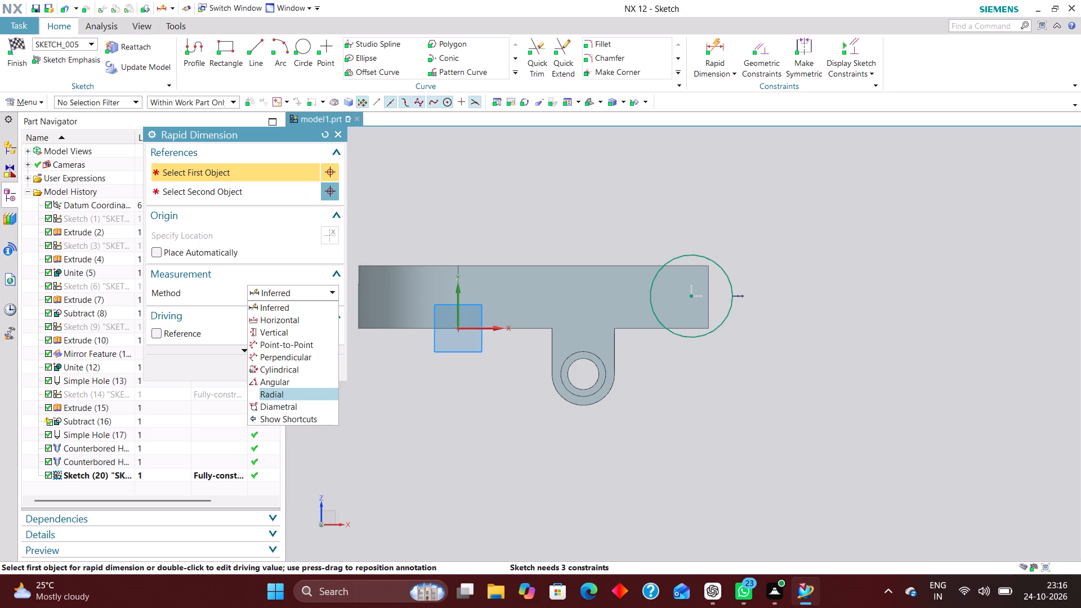
pyautogui.click(303, 409)
pyautogui.click(732, 279)
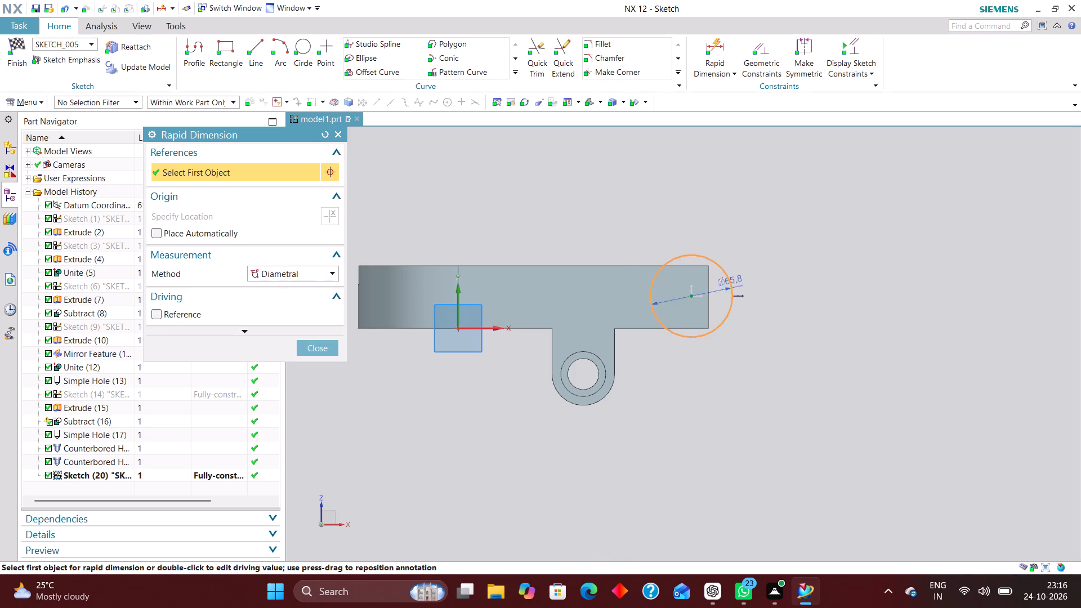
pyautogui.click(764, 237)
pyautogui.write('36')
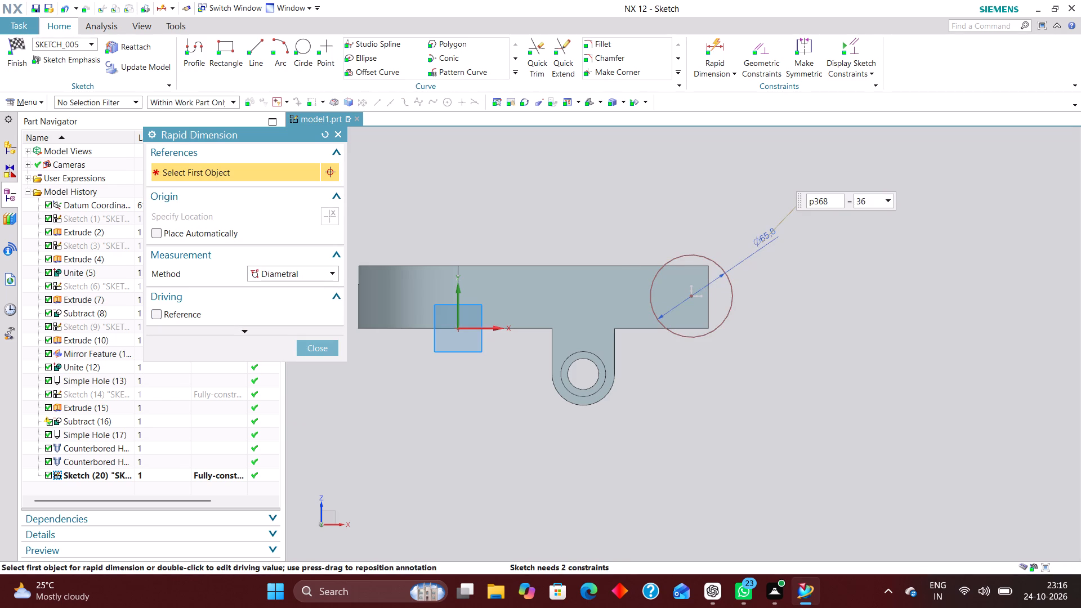
pyautogui.press('Return')
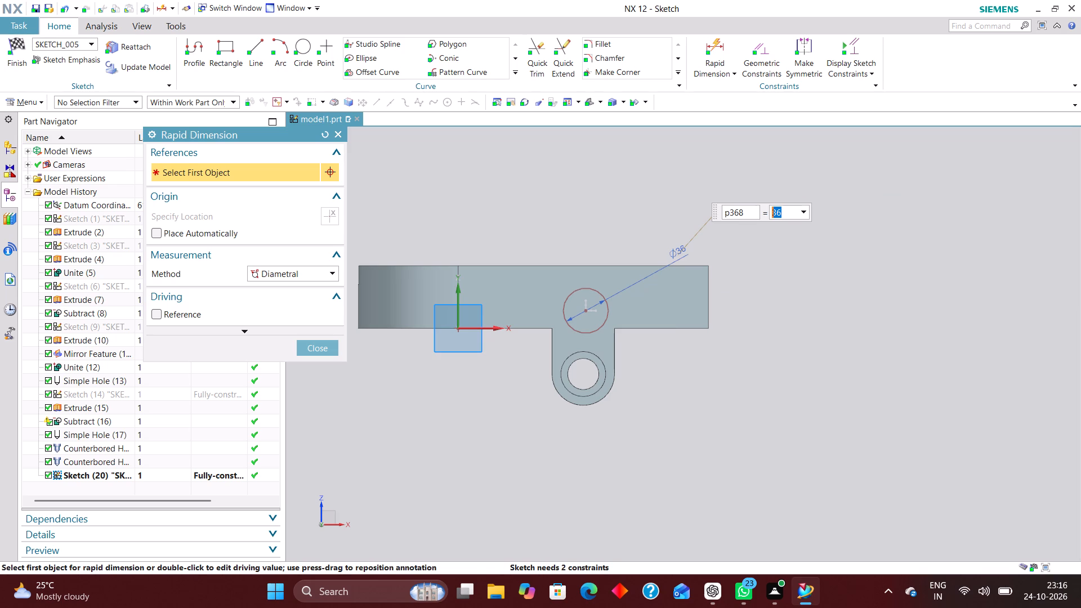
pyautogui.scroll(2, 672, 330)
pyautogui.click(322, 348)
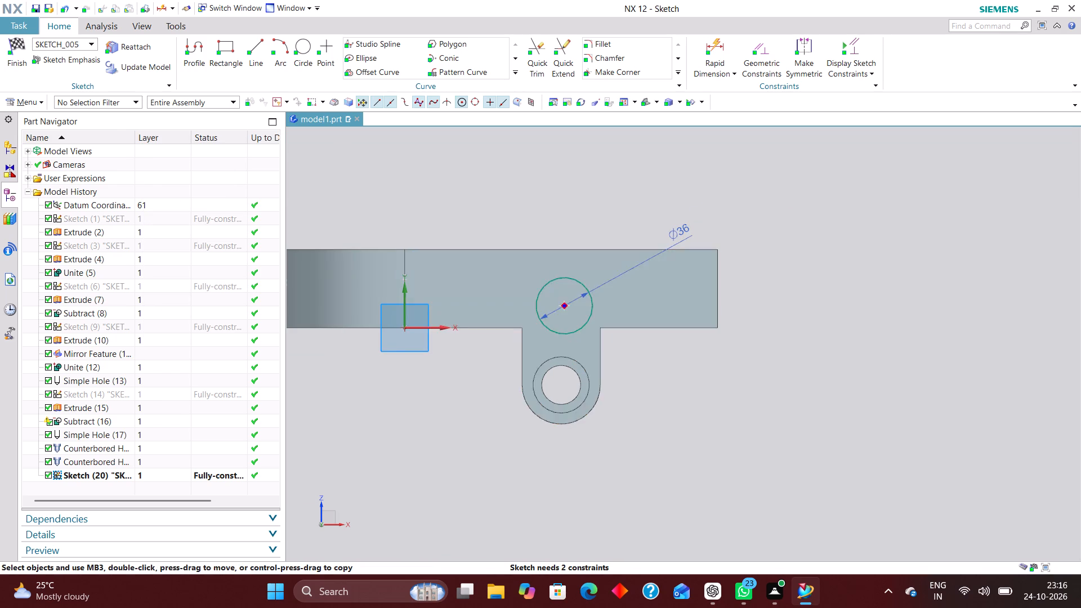
# Move the 36 mm circle by its centre from above the lug to near the arm's free end.
pyautogui.moveTo(564, 306); pyautogui.dragTo(675, 292)
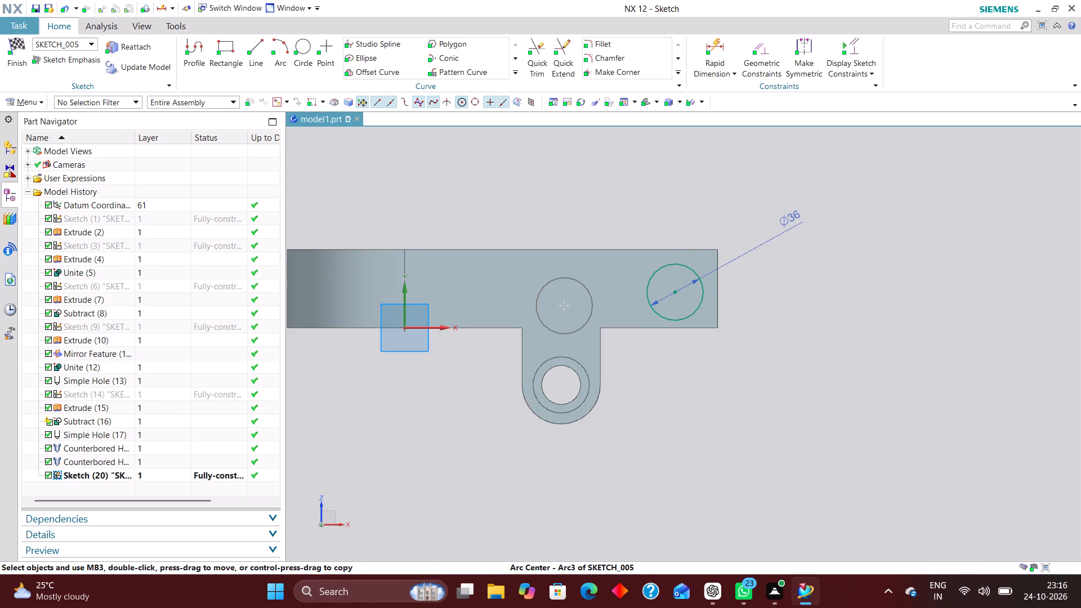
pyautogui.moveTo(675, 292); pyautogui.dragTo(678, 289)
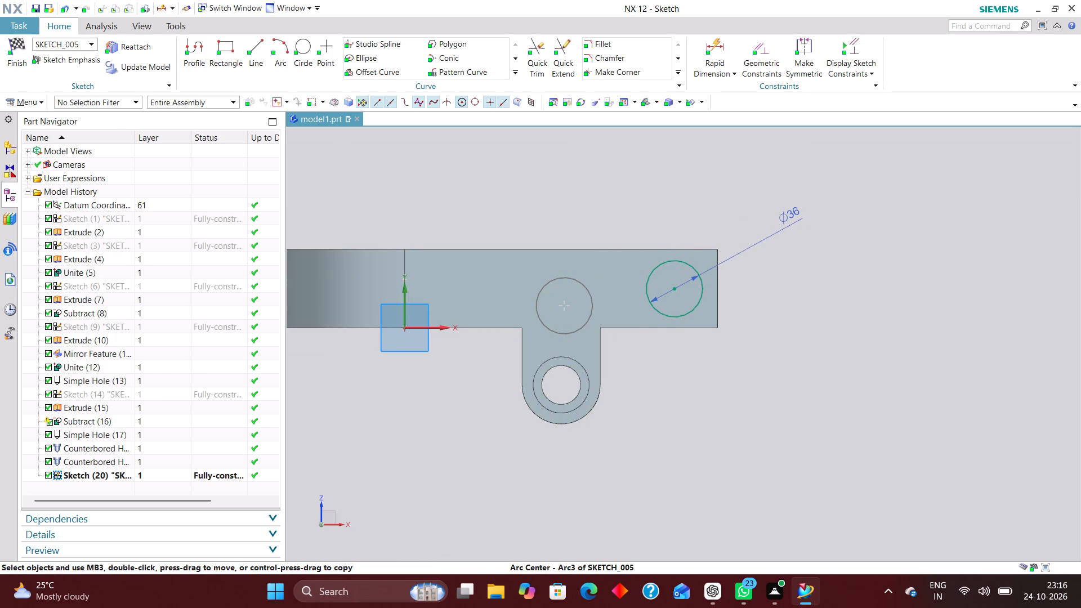
pyautogui.moveTo(678, 289); pyautogui.dragTo(672, 290)
# Dimension the circle's centre horizontally from the vertical sketch axis with the inferred method and set the distance to 200 mm.
pyautogui.click(723, 46)
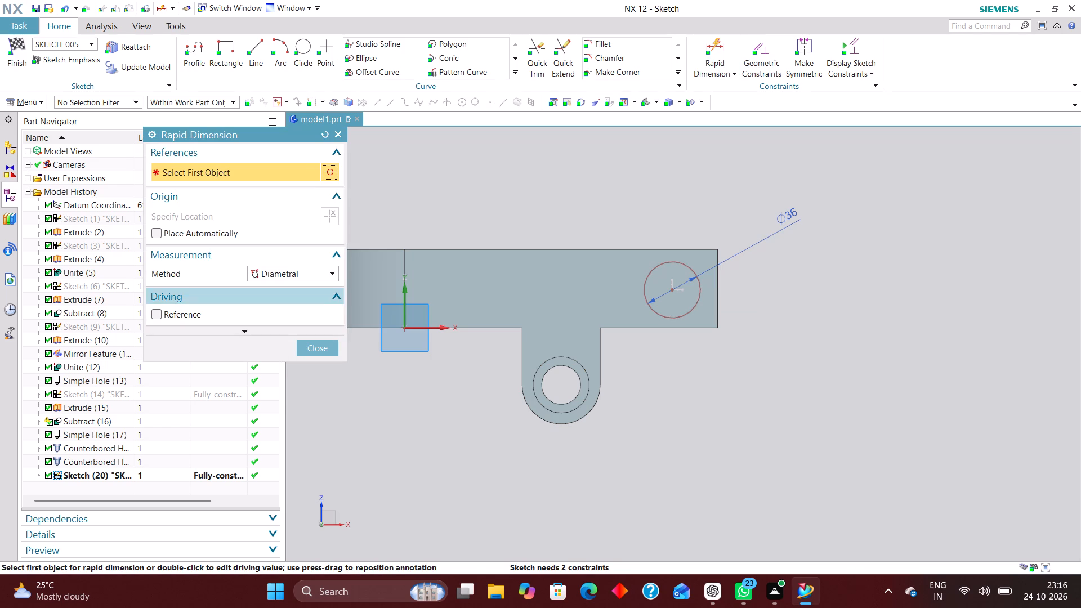
pyautogui.click(327, 275)
pyautogui.click(315, 287)
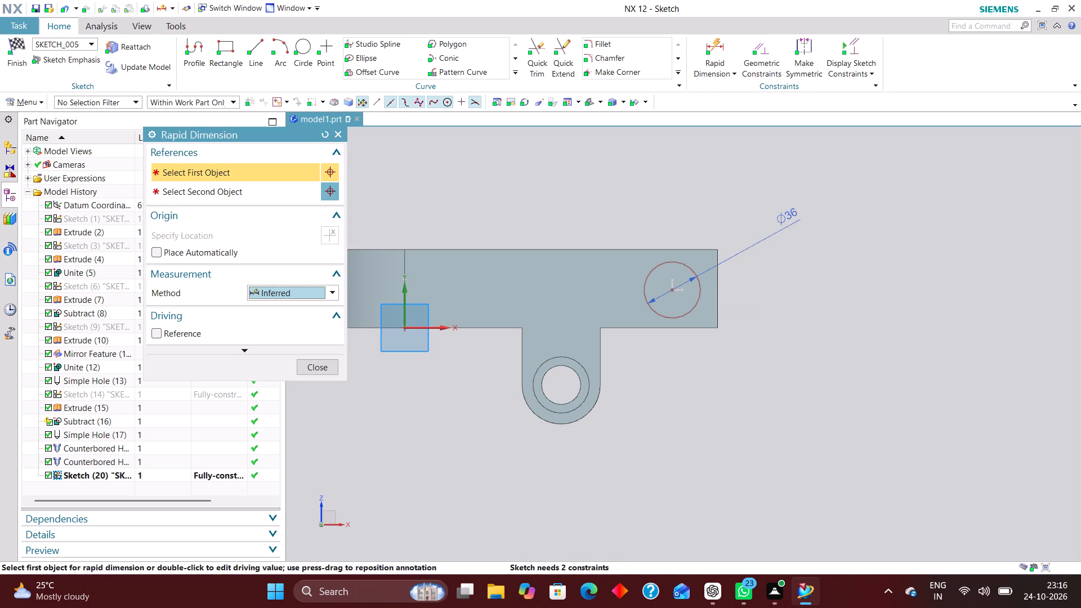
pyautogui.click(404, 291)
pyautogui.click(672, 289)
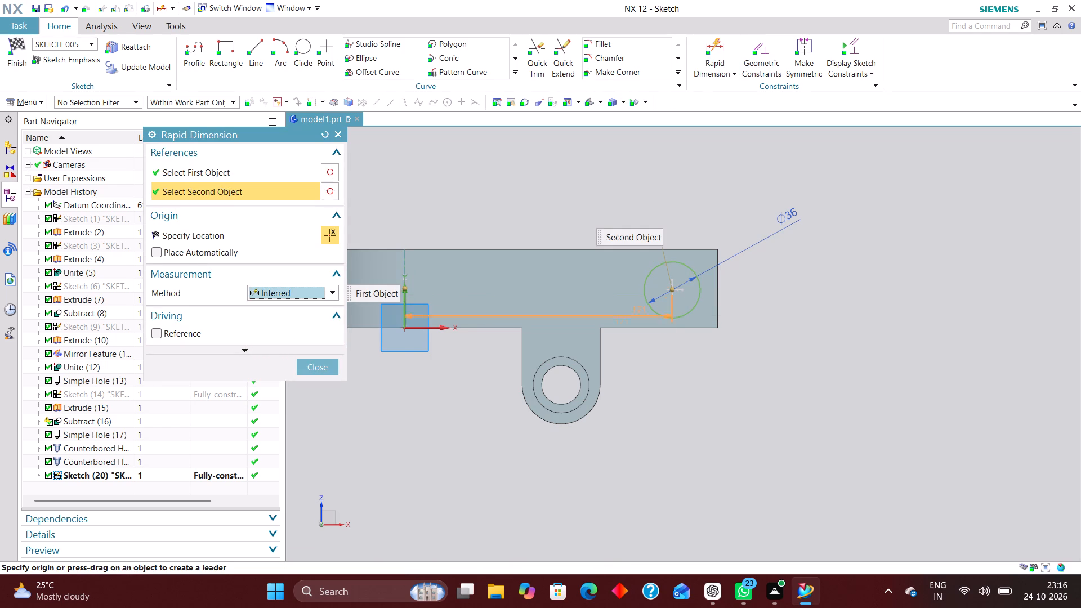
pyautogui.click(562, 454)
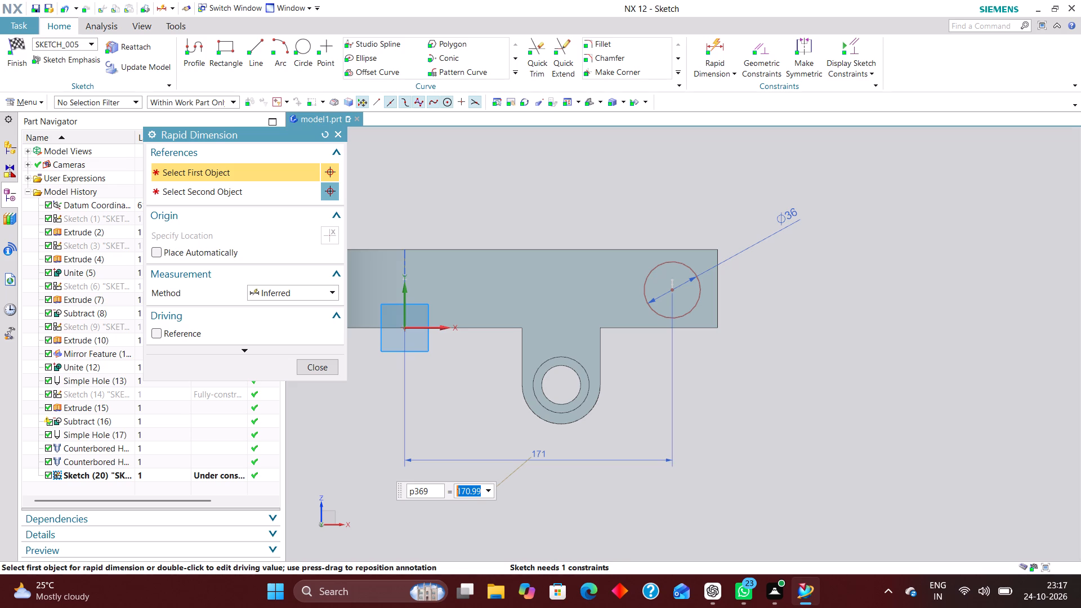
pyautogui.write('200')
pyautogui.press('Return')
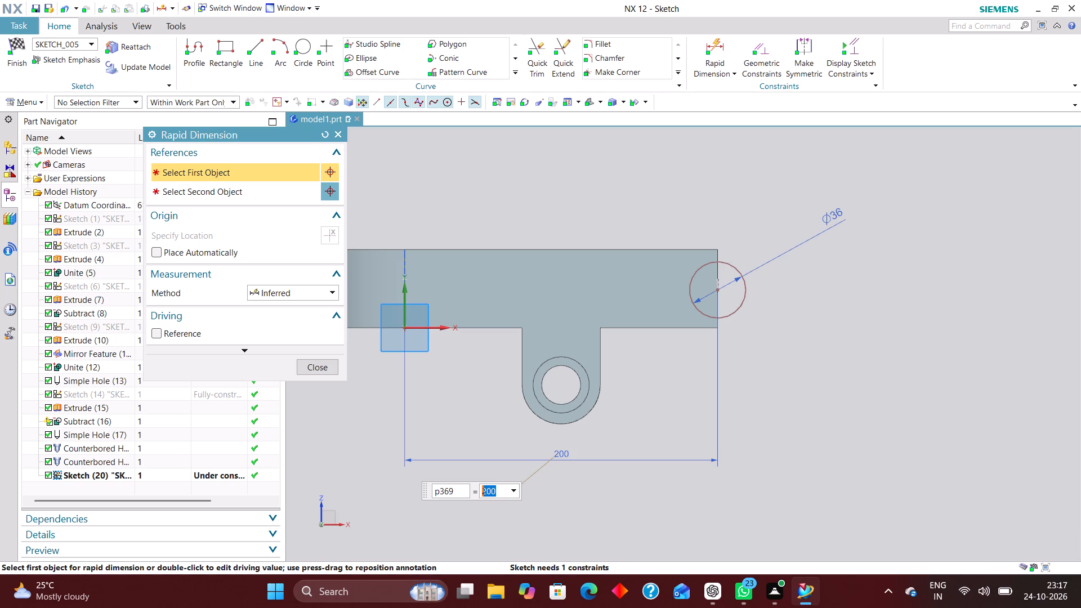
pyautogui.scroll(3, 715, 272)
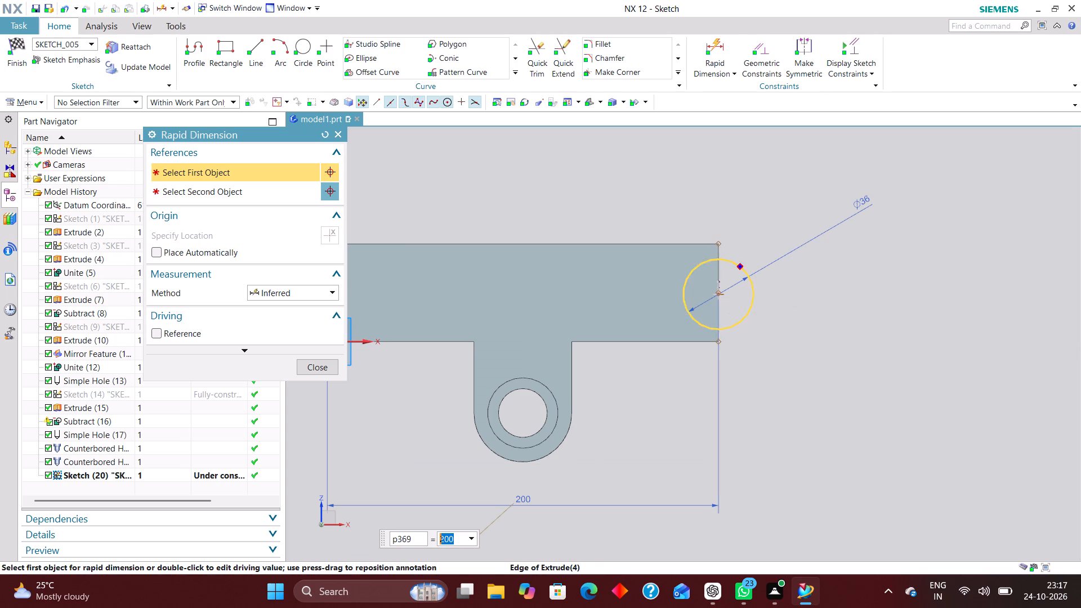
# Dimension the 36 mm circle's centre vertically from the arm's top edge, set the distance to 25 mm, and finish the sketch.
pyautogui.scroll(-4, 740, 283)
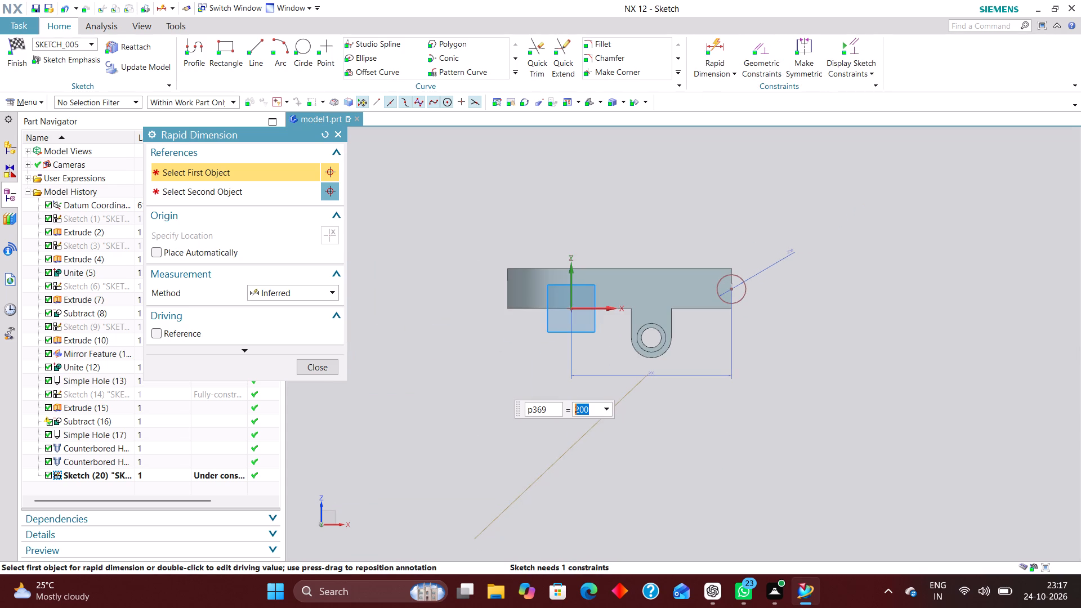
pyautogui.scroll(4, 727, 261)
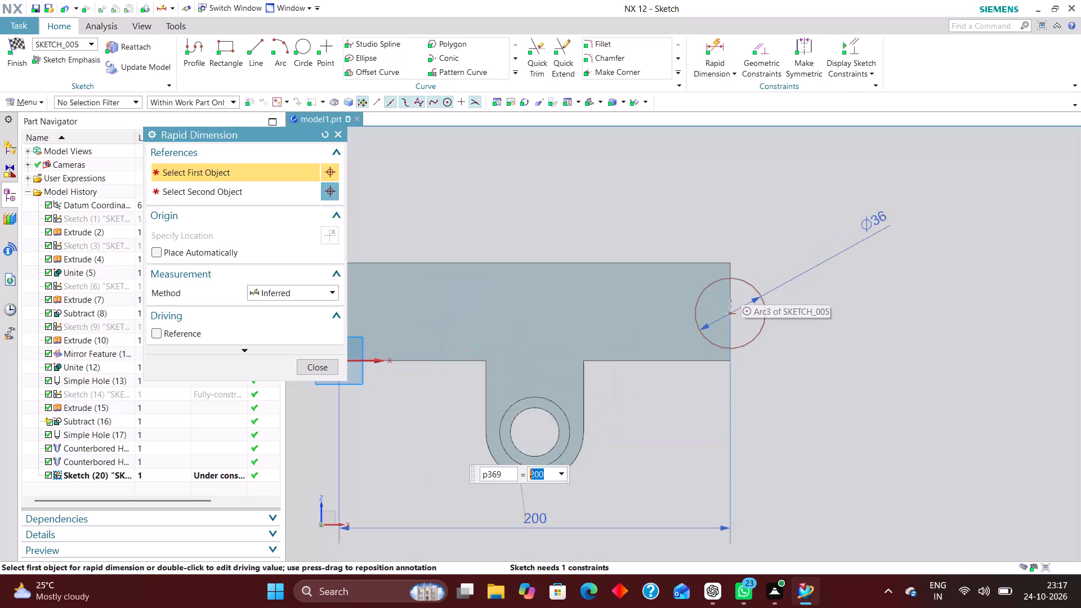
pyautogui.scroll(3, 736, 310)
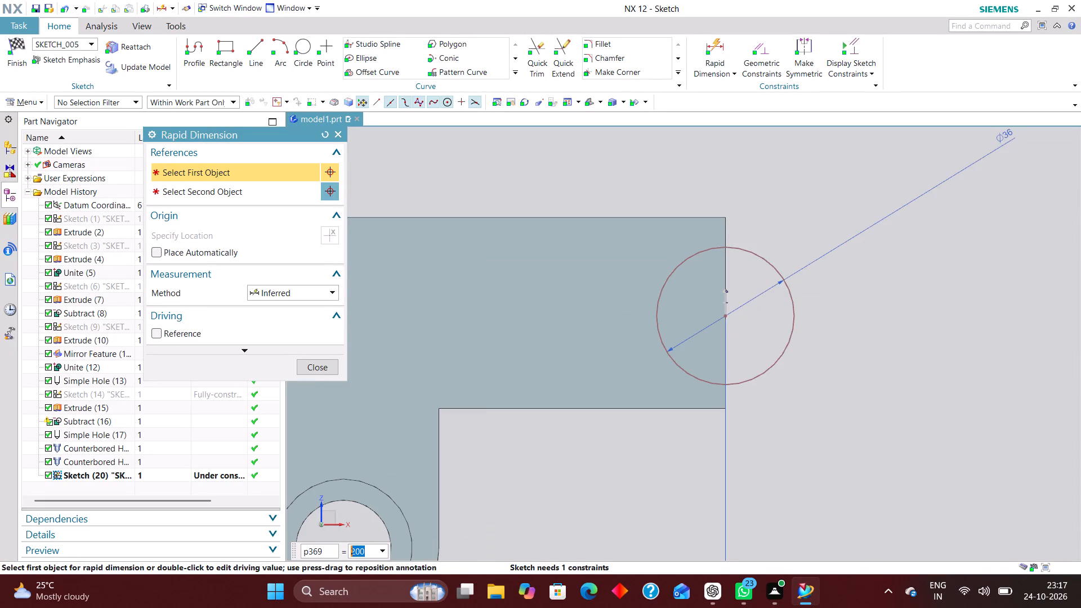
pyautogui.scroll(-1, 732, 276)
pyautogui.click(720, 43)
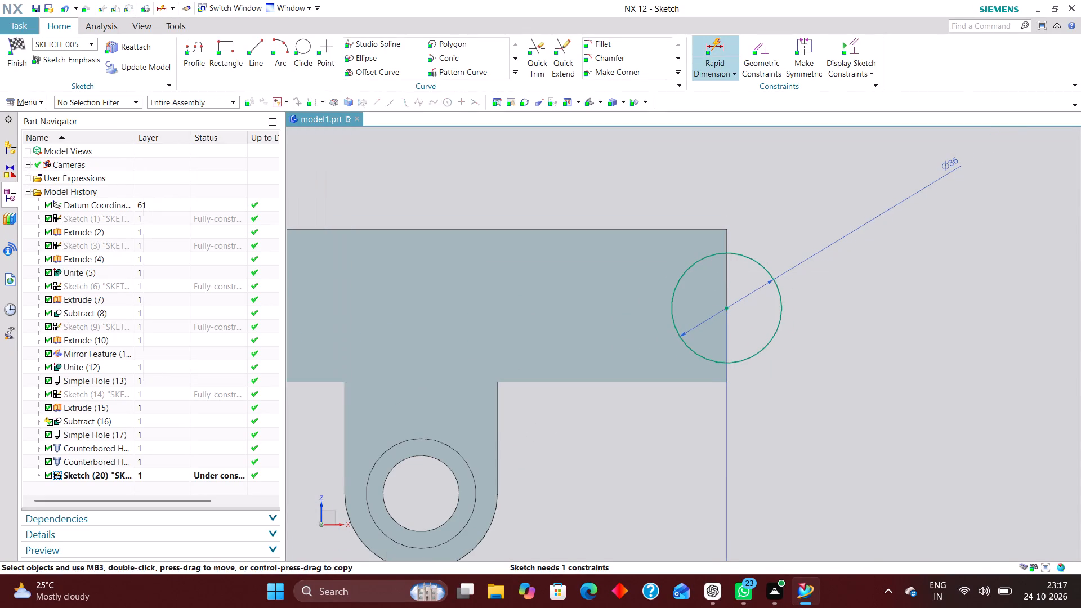
pyautogui.click(731, 305)
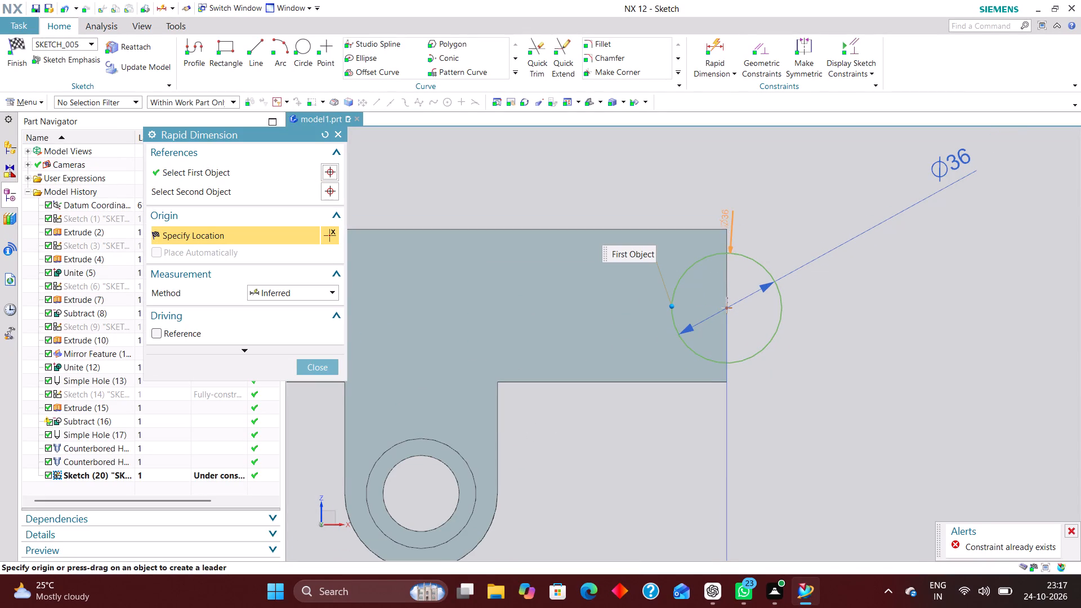
pyautogui.click(712, 227)
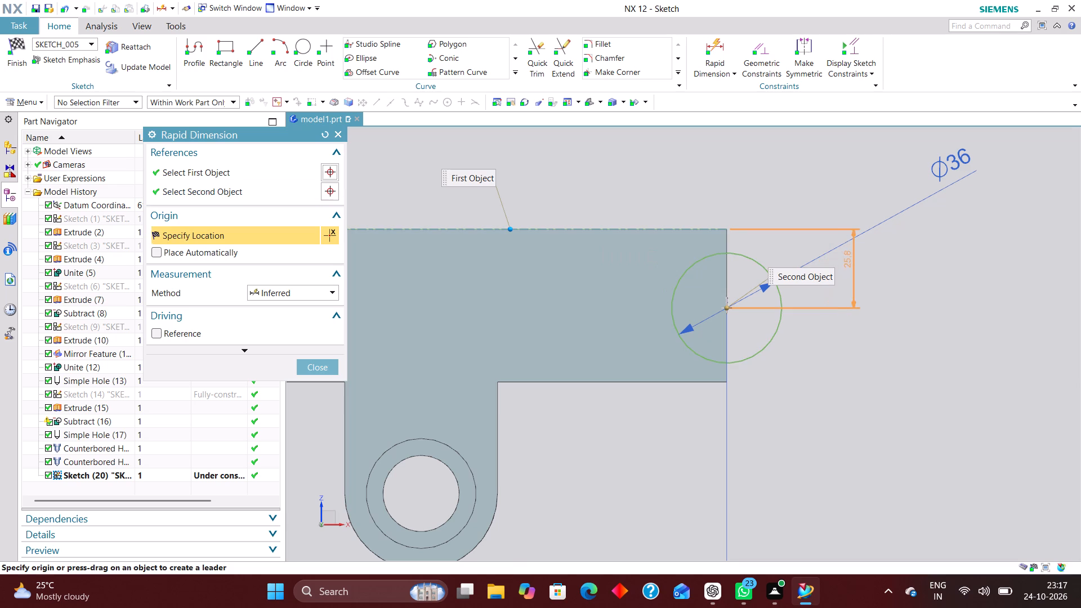
pyautogui.click(865, 264)
pyautogui.write('25')
pyautogui.press('Return')
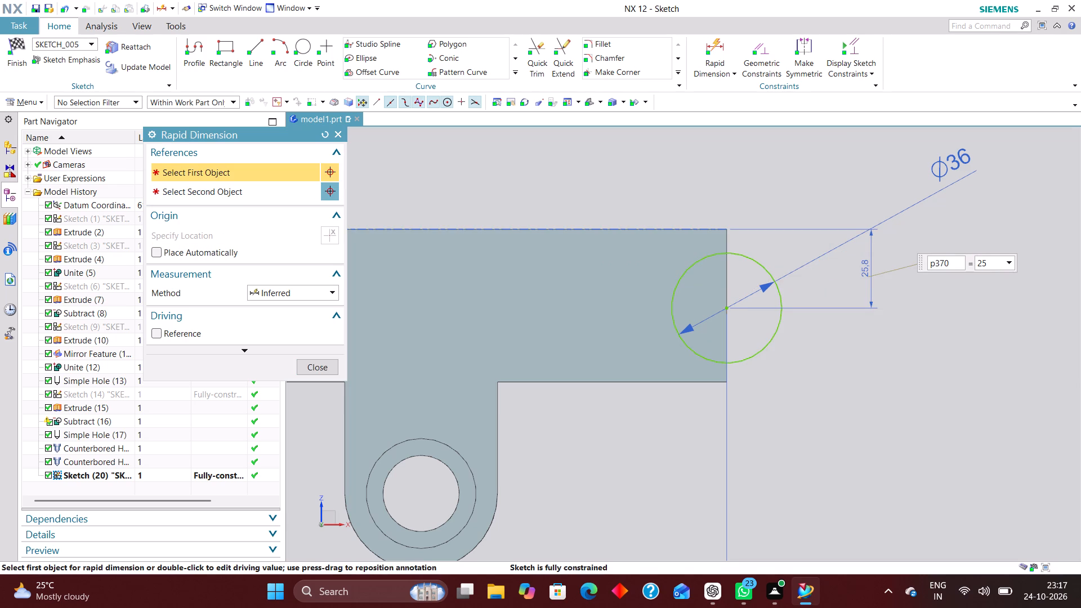
pyautogui.click(326, 368)
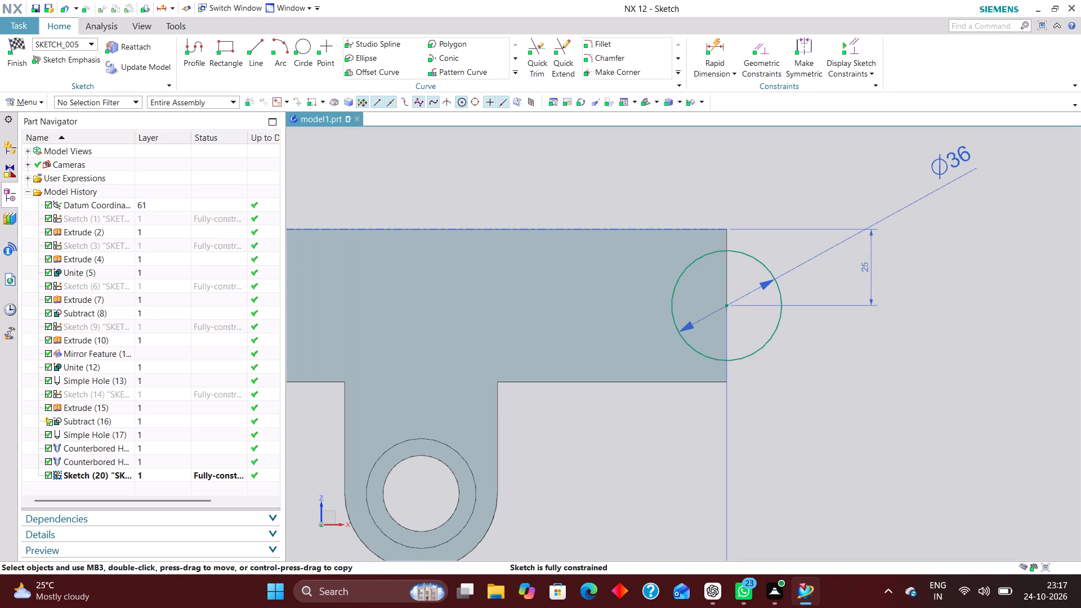
pyautogui.click(15, 41)
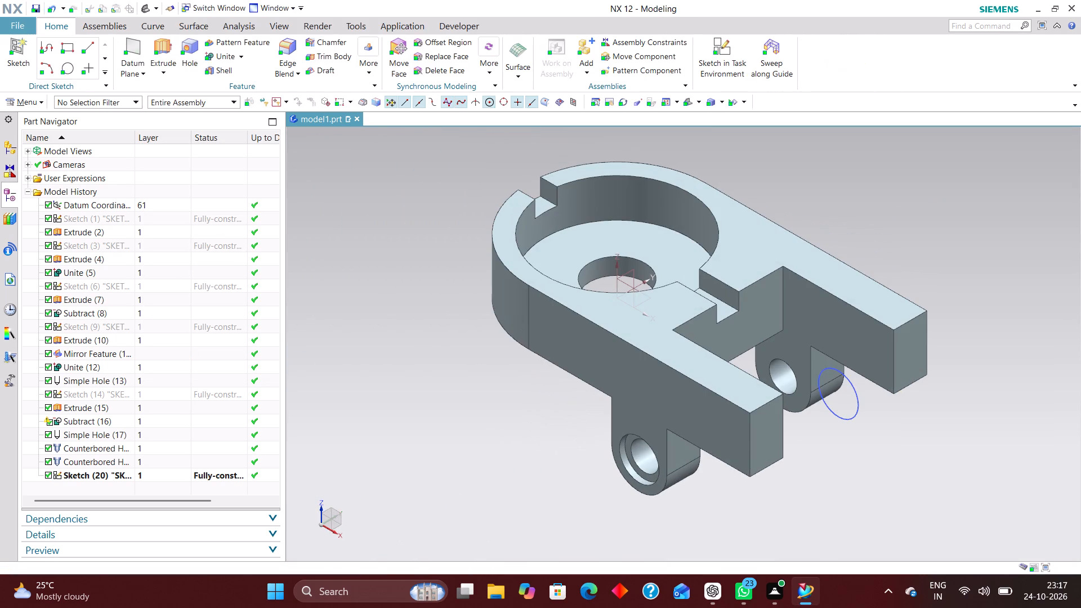
# Start extruding the 36 mm circle, pulling its start limit to -134 mm and its end limit to 80 mm at the arm's outer face.
pyautogui.click(171, 46)
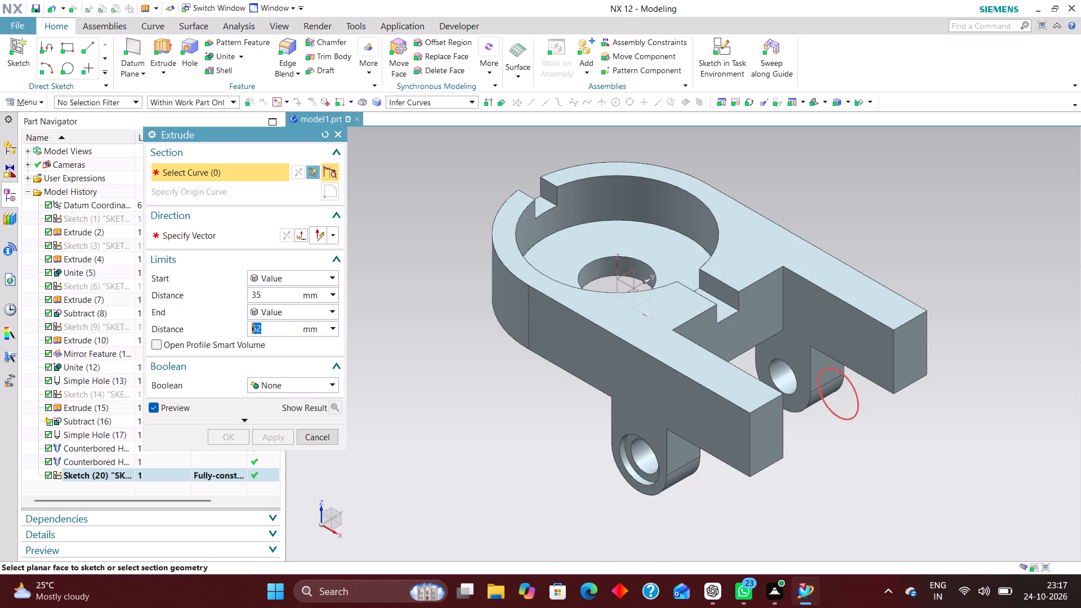
pyautogui.click(855, 388)
pyautogui.moveTo(802, 415); pyautogui.dragTo(1009, 301)
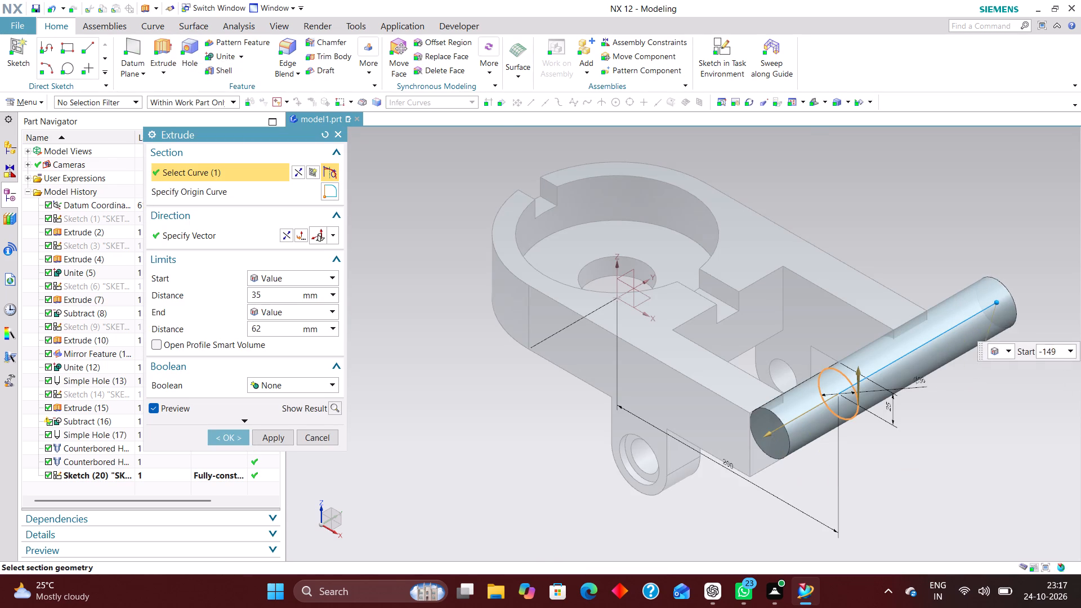
pyautogui.moveTo(1009, 301); pyautogui.dragTo(989, 306)
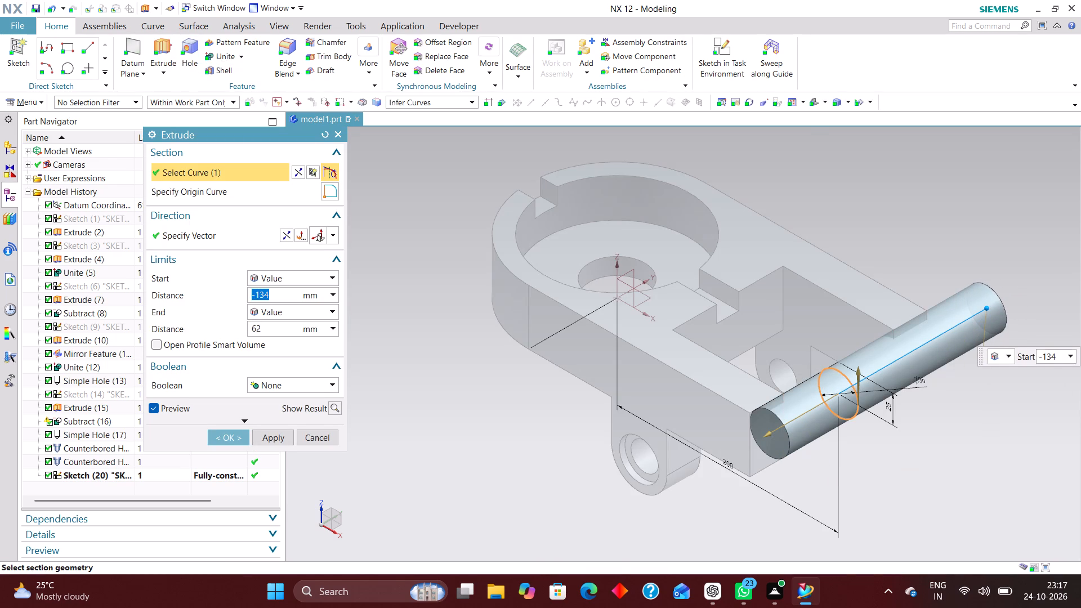
pyautogui.moveTo(778, 429); pyautogui.dragTo(763, 448)
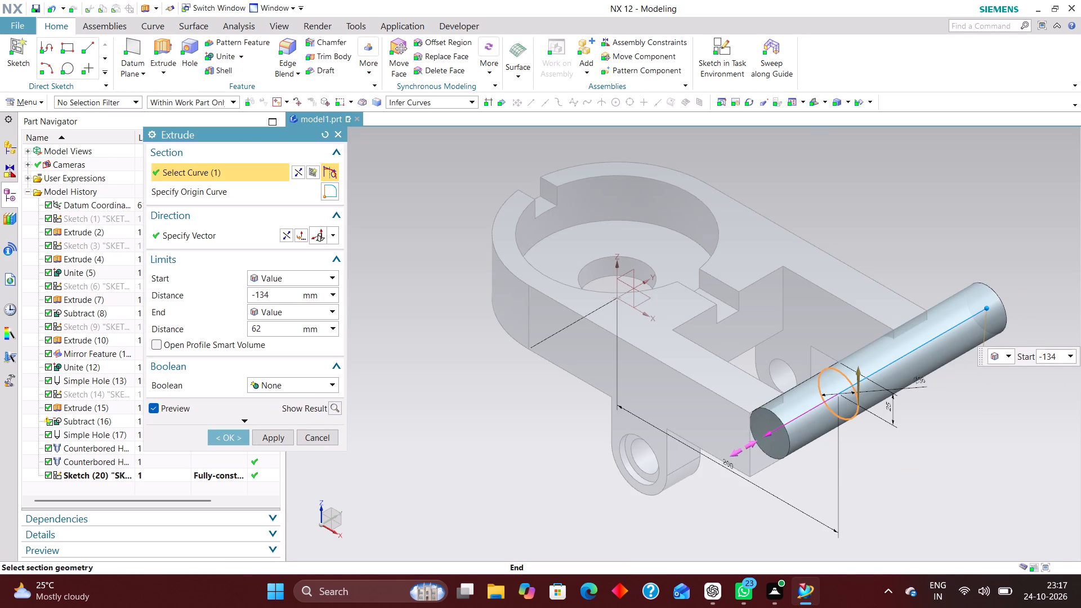
pyautogui.moveTo(767, 436); pyautogui.dragTo(732, 469)
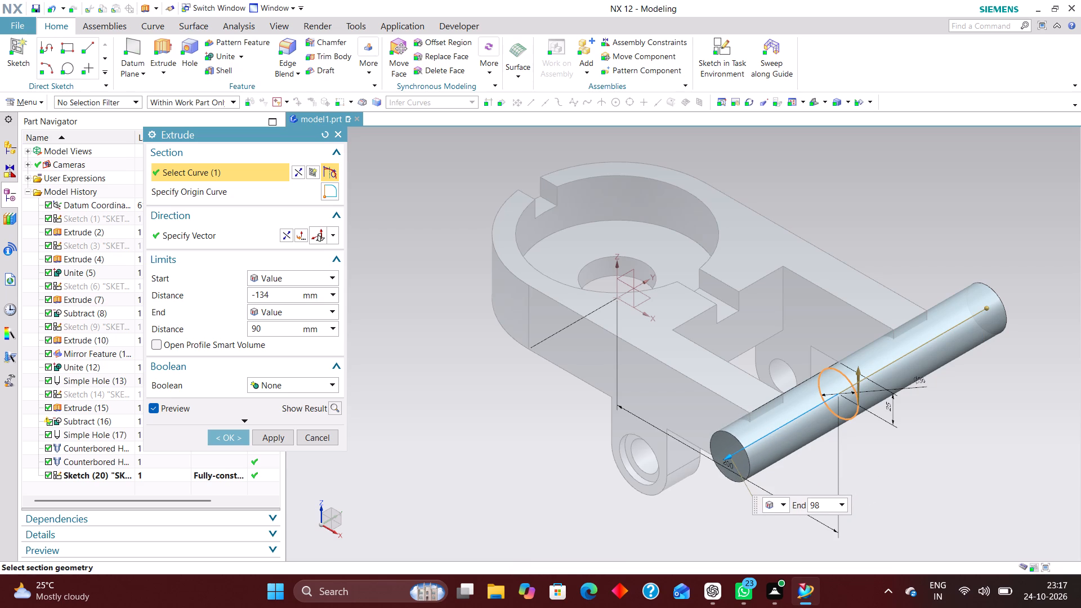
pyautogui.moveTo(732, 469); pyautogui.dragTo(752, 452)
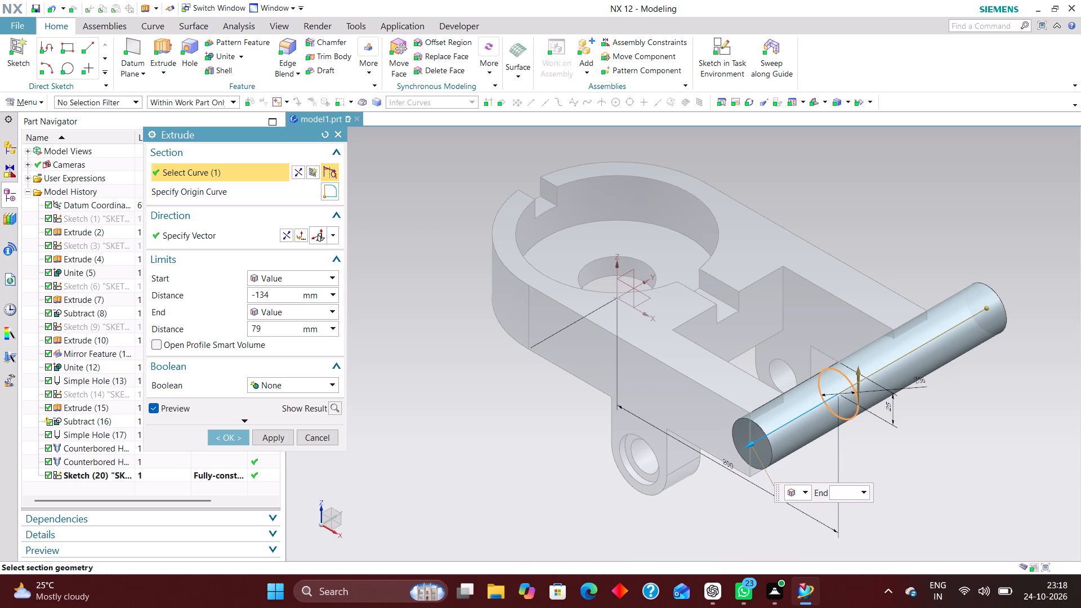
pyautogui.moveTo(752, 452); pyautogui.dragTo(749, 452)
pyautogui.click(873, 445)
pyautogui.moveTo(869, 447); pyautogui.dragTo(836, 432, button='middle')
pyautogui.moveTo(955, 397); pyautogui.dragTo(781, 415, button='right')
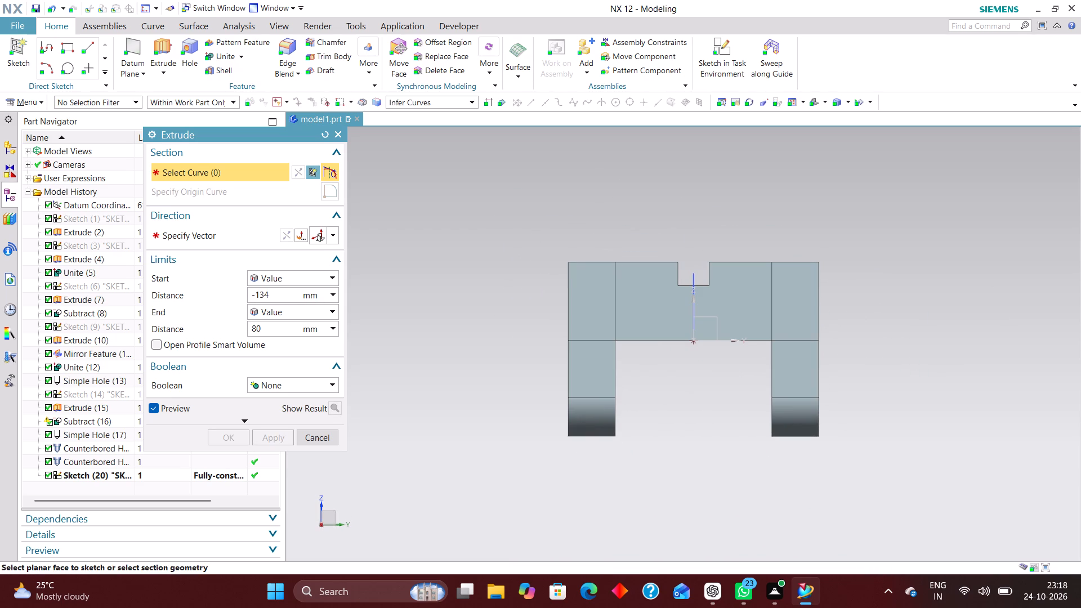
# Reselect the 36 mm circle and extrude it from 50 mm to 80 mm across the arm's thickness with no Boolean.
pyautogui.click(692, 280)
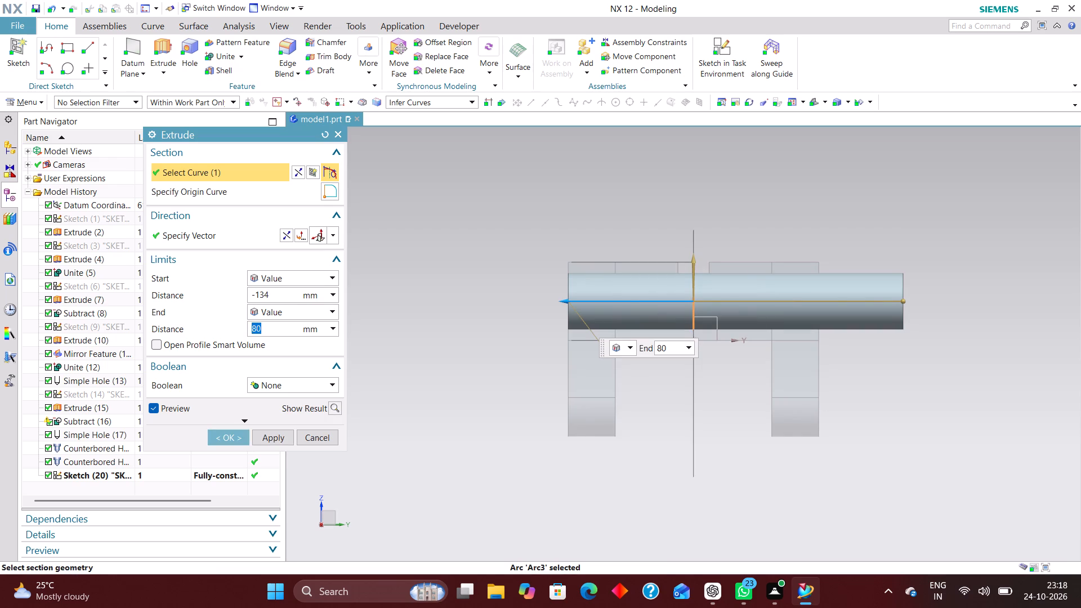
pyautogui.moveTo(905, 300); pyautogui.dragTo(749, 310)
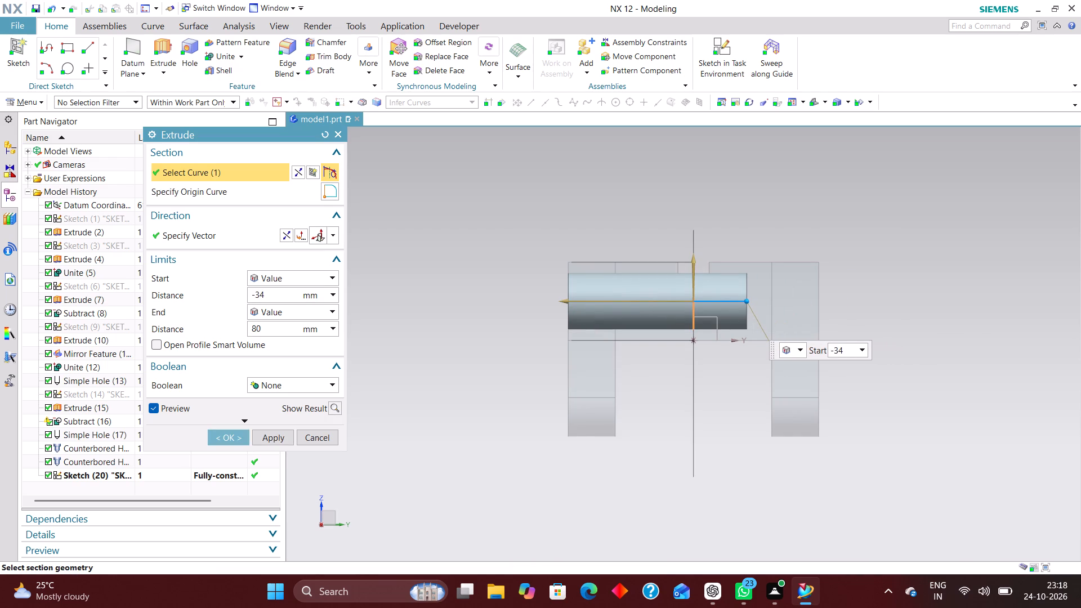
pyautogui.moveTo(749, 310); pyautogui.dragTo(623, 310)
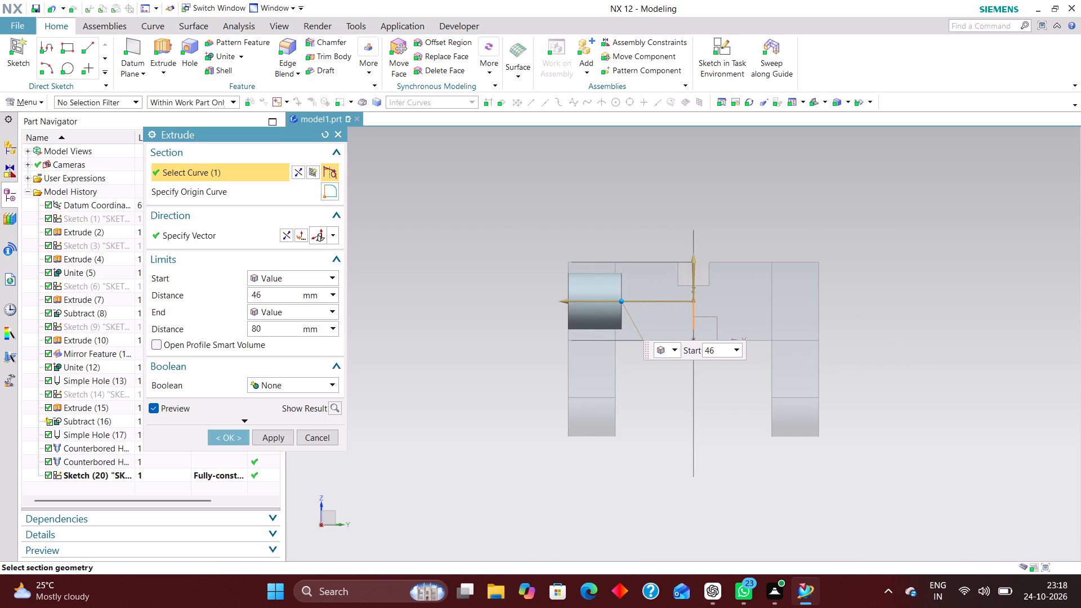
pyautogui.moveTo(623, 310); pyautogui.dragTo(617, 309)
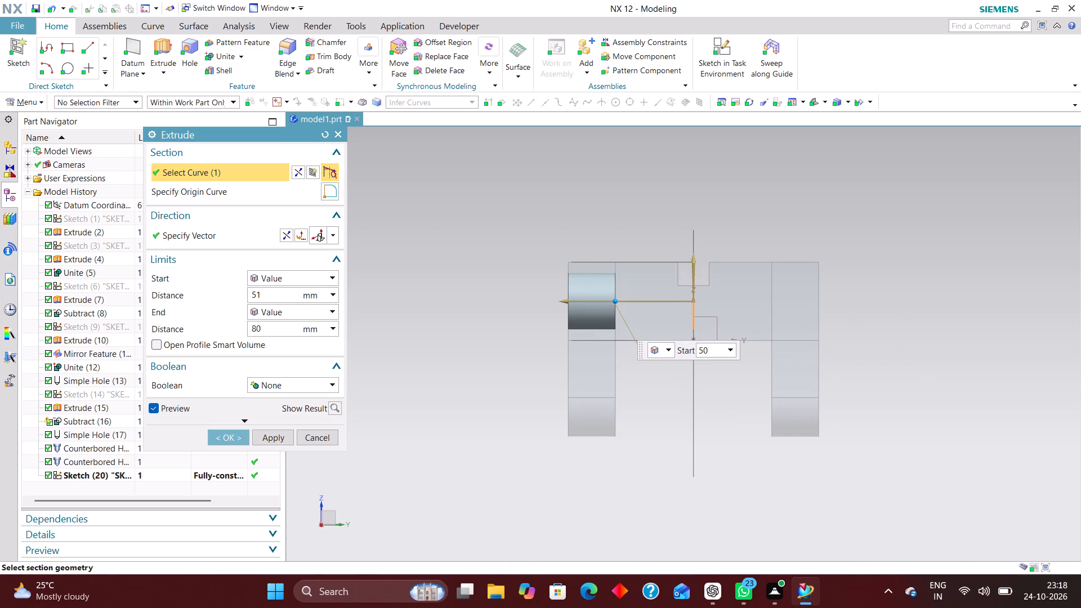
pyautogui.moveTo(617, 309); pyautogui.dragTo(618, 309)
pyautogui.scroll(7, 616, 299)
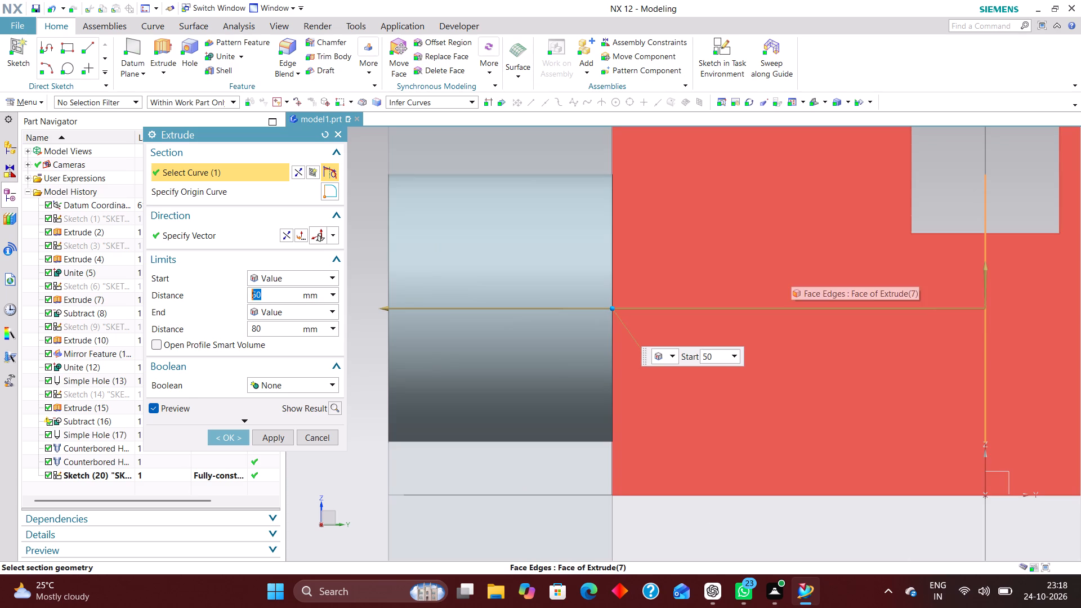
pyautogui.scroll(-4, 723, 302)
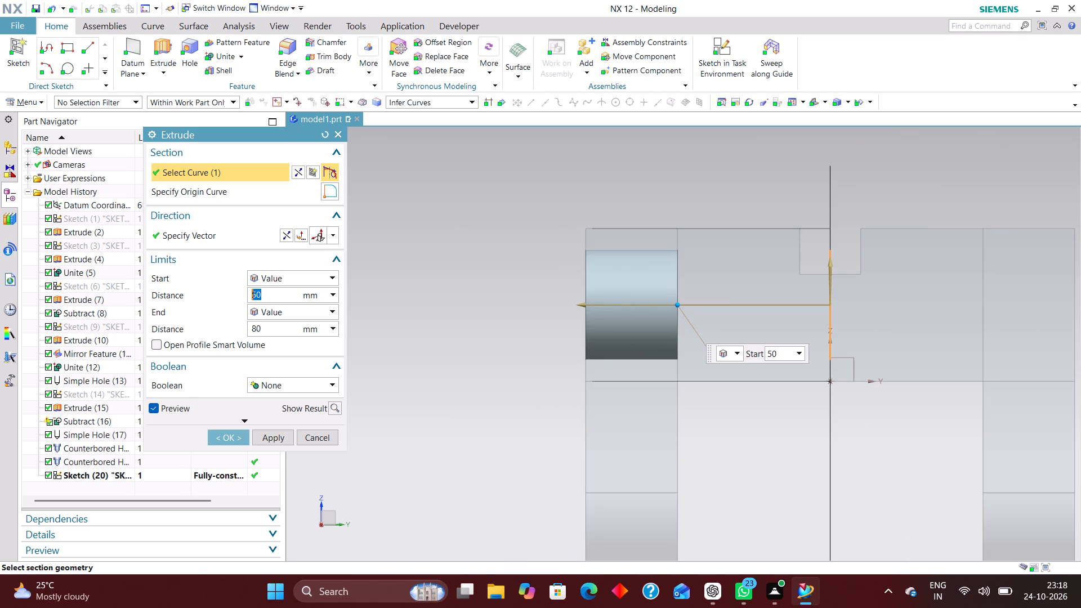
pyautogui.click(225, 433)
# Mirror the extruded arm-end cylinder about the XZ plane of the datum coordinate system onto the other arm.
pyautogui.moveTo(548, 332); pyautogui.dragTo(588, 334, button='middle')
pyautogui.scroll(1, 588, 334)
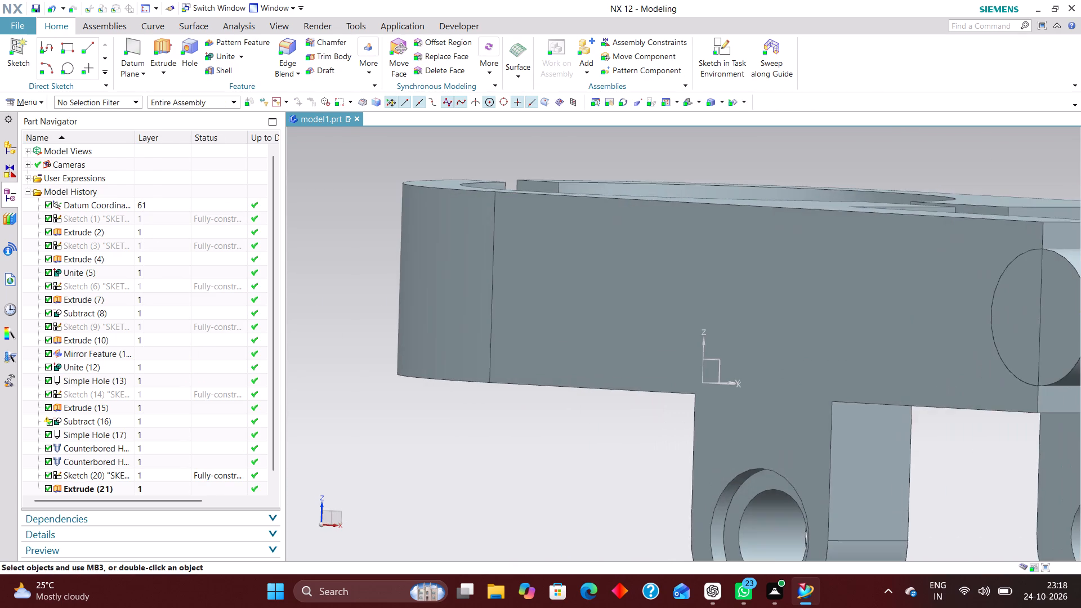
pyautogui.scroll(-3, 557, 334)
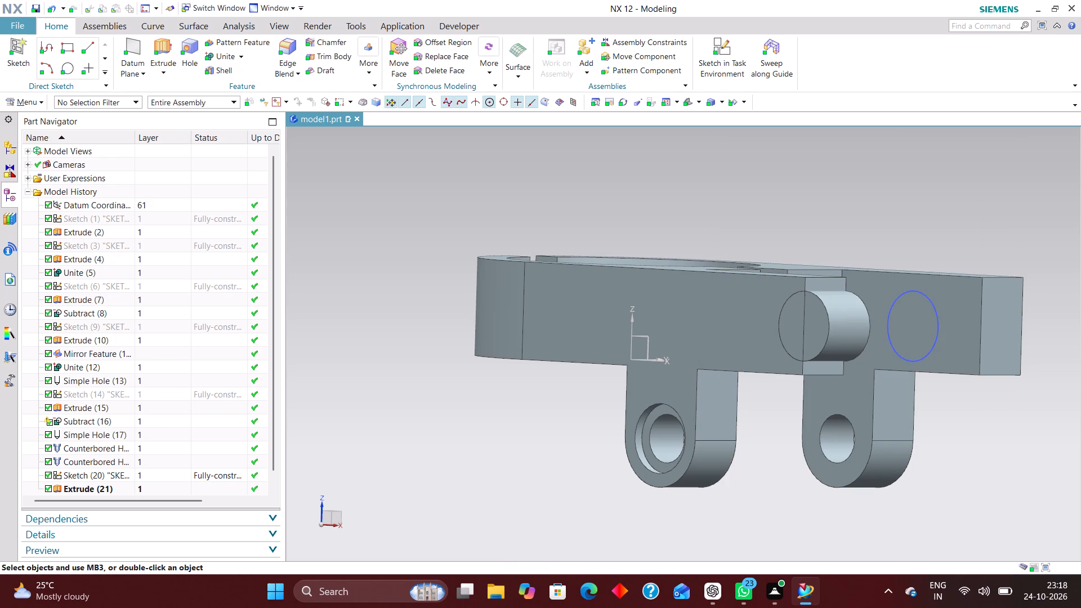
pyautogui.click(373, 69)
pyautogui.click(385, 98)
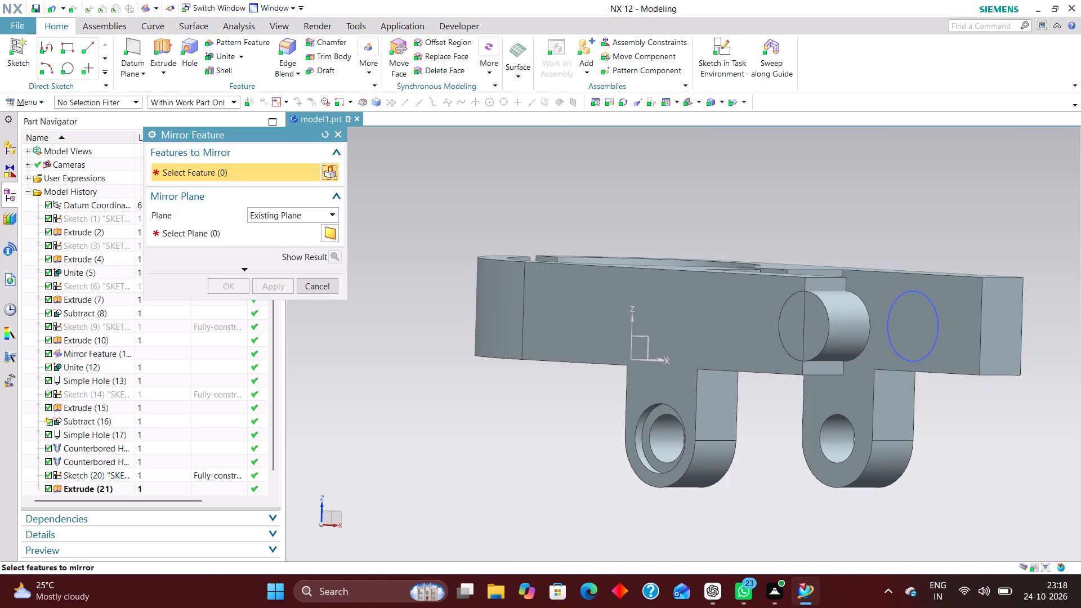
pyautogui.click(834, 334)
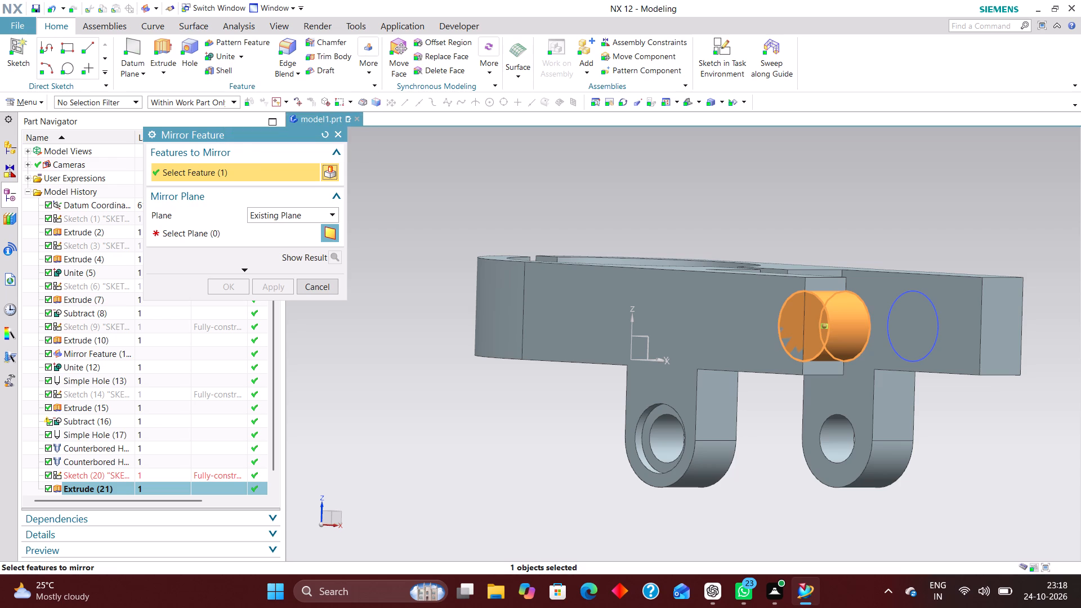
pyautogui.moveTo(802, 221); pyautogui.dragTo(779, 251, button='middle')
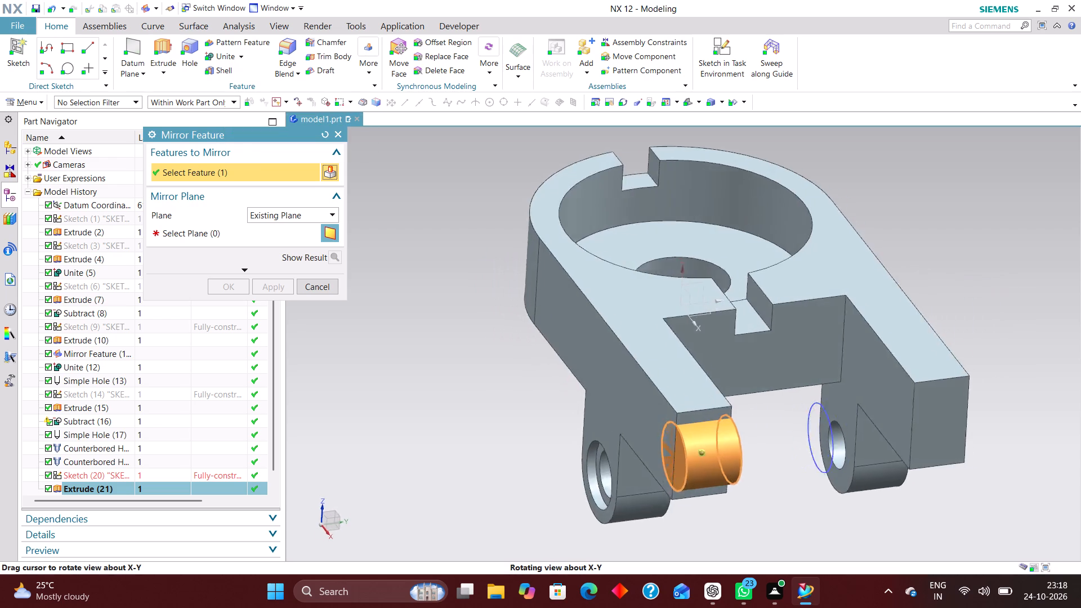
pyautogui.moveTo(779, 251); pyautogui.dragTo(785, 250, button='middle')
pyautogui.moveTo(784, 253); pyautogui.dragTo(778, 260, button='middle')
pyautogui.middleClick(789, 258)
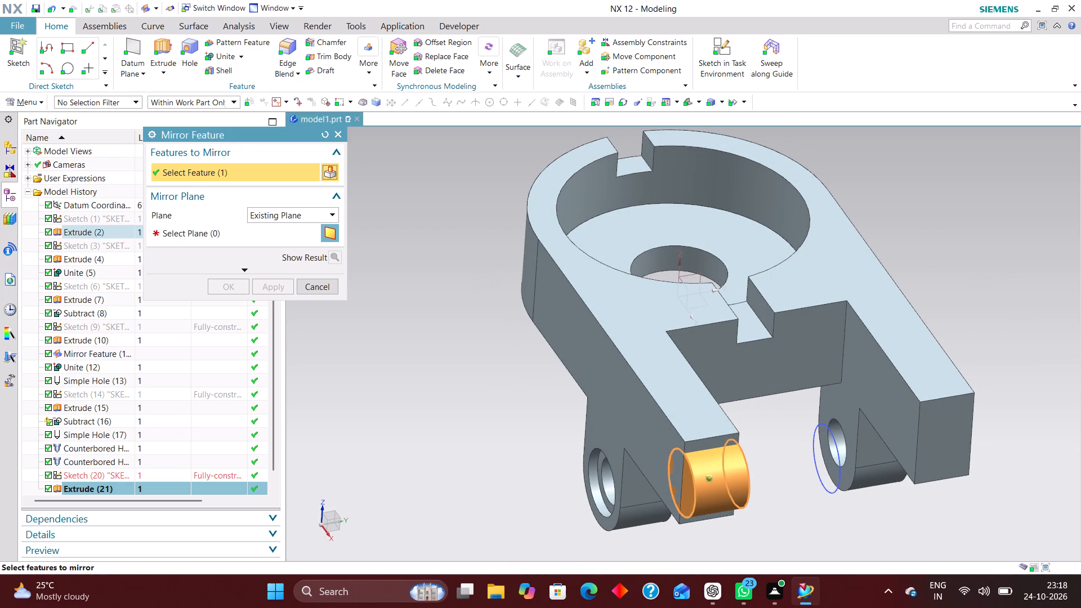
pyautogui.click(252, 234)
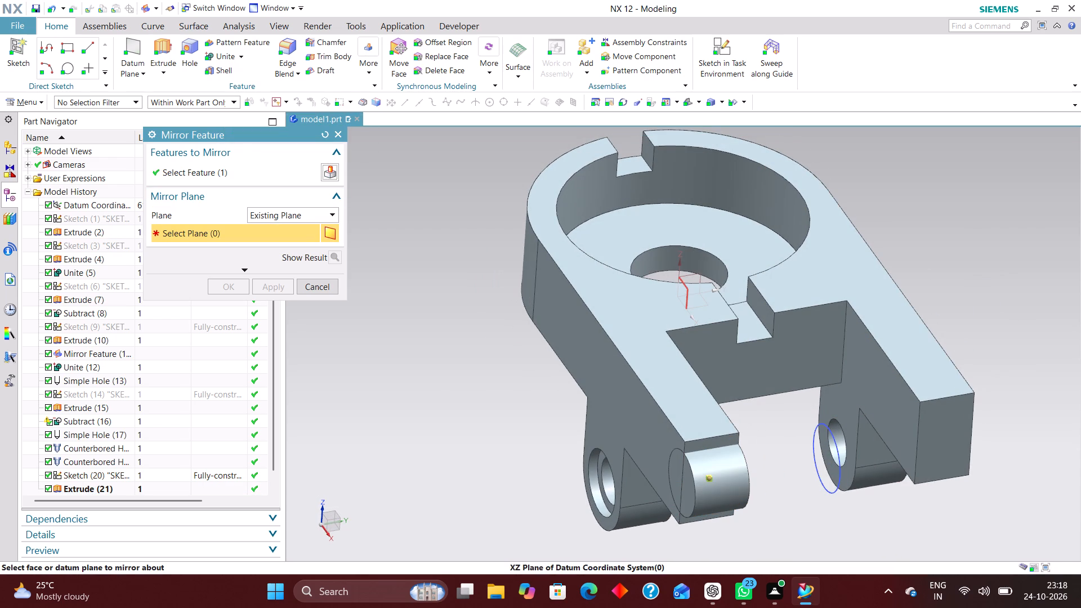
pyautogui.click(687, 288)
pyautogui.click(235, 288)
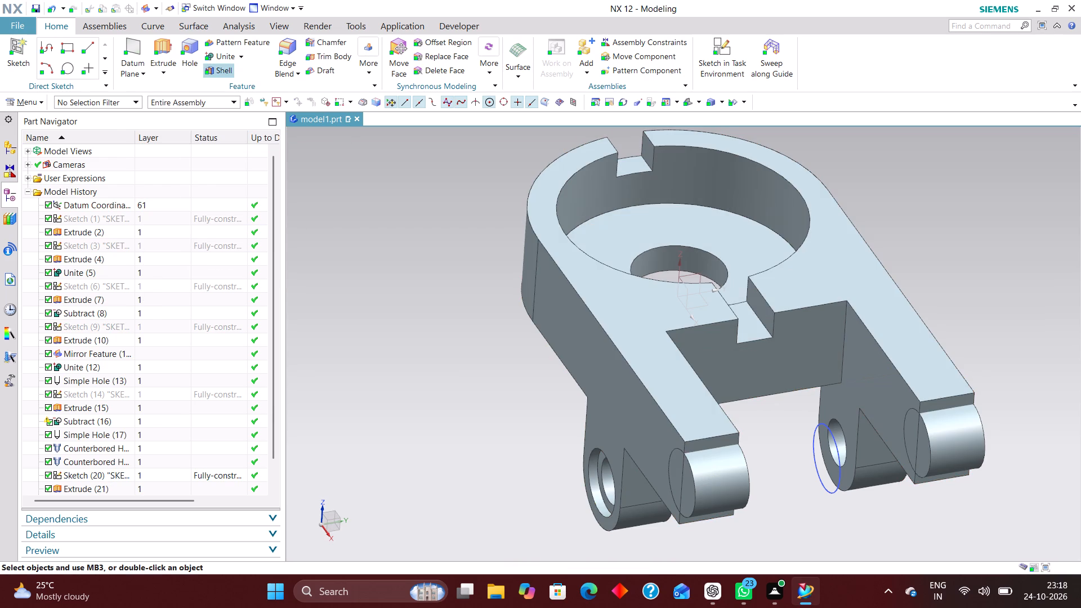
# Unite the main bracket body with both arm-end cylinders as tool bodies.
pyautogui.click(226, 59)
pyautogui.click(593, 311)
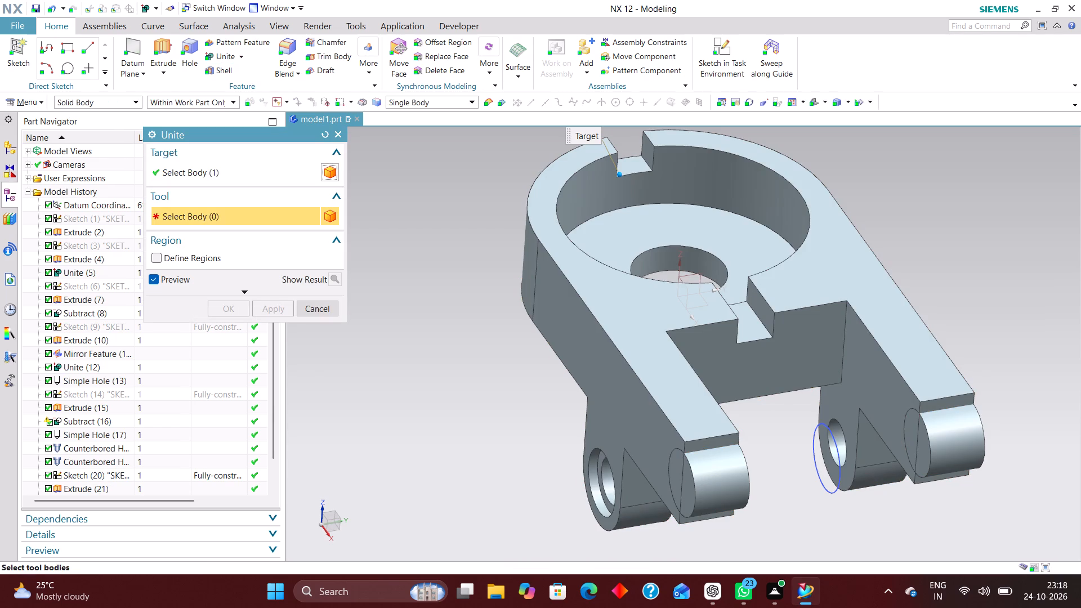
pyautogui.click(718, 475)
pyautogui.click(939, 465)
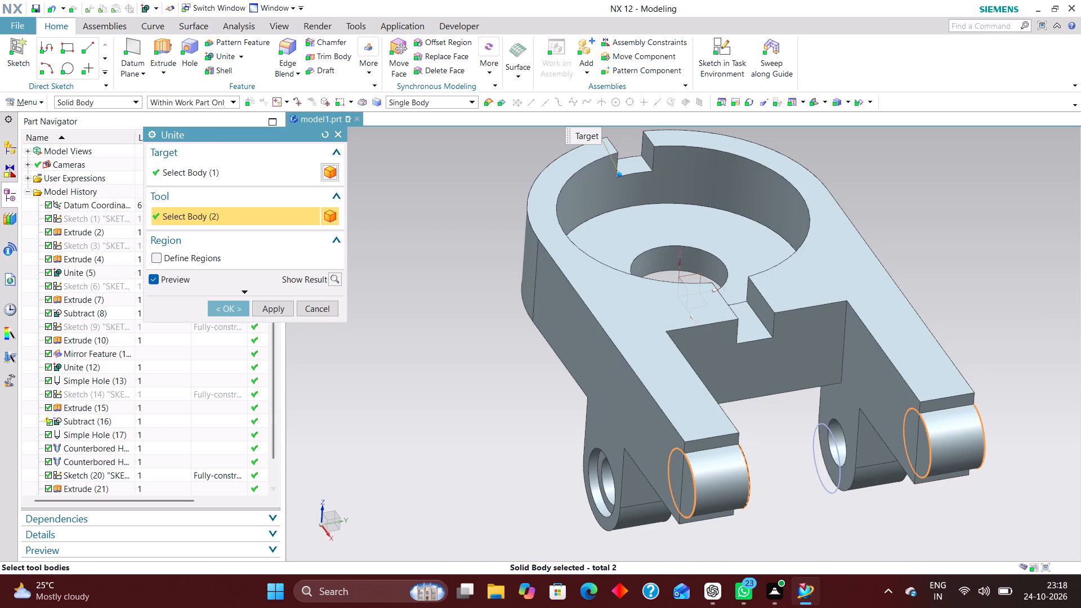
pyautogui.doubleClick(240, 312)
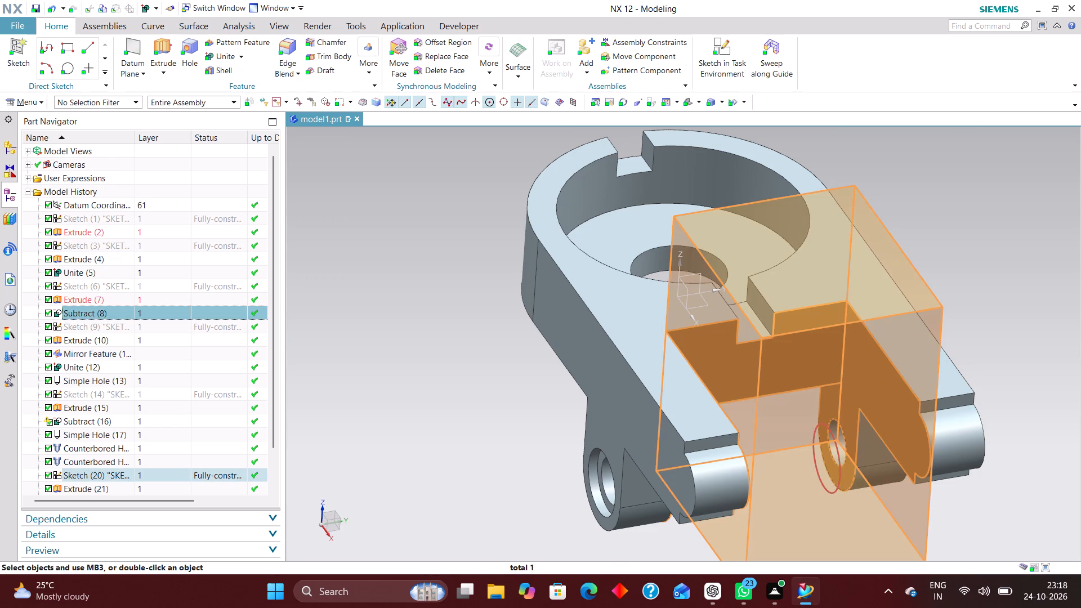
# Hide the circle sketch between the two arms.
pyautogui.click(795, 421)
pyautogui.moveTo(830, 432); pyautogui.dragTo(842, 504, button='right')
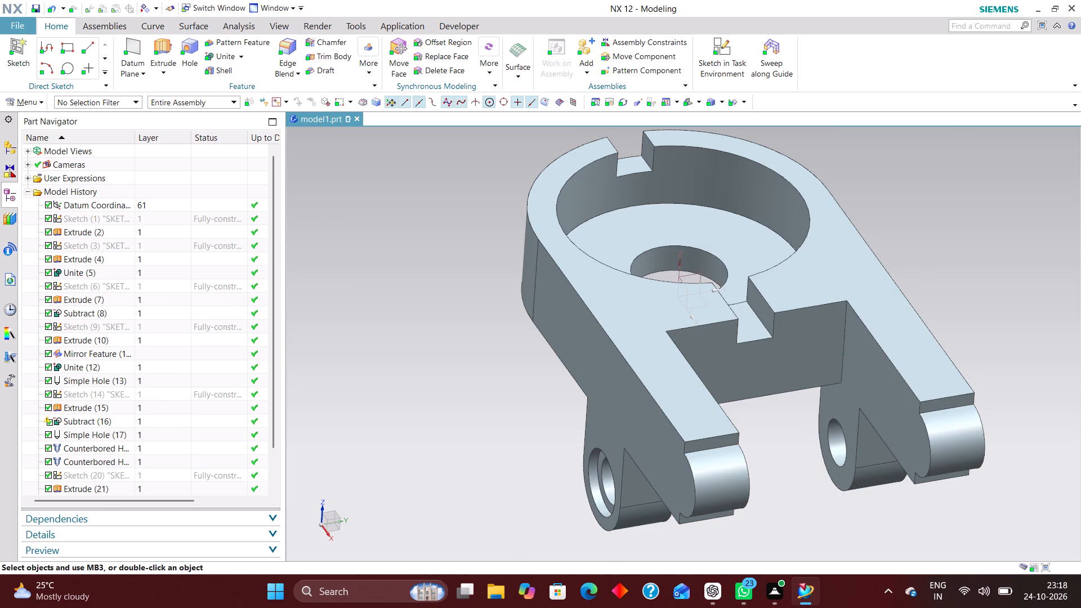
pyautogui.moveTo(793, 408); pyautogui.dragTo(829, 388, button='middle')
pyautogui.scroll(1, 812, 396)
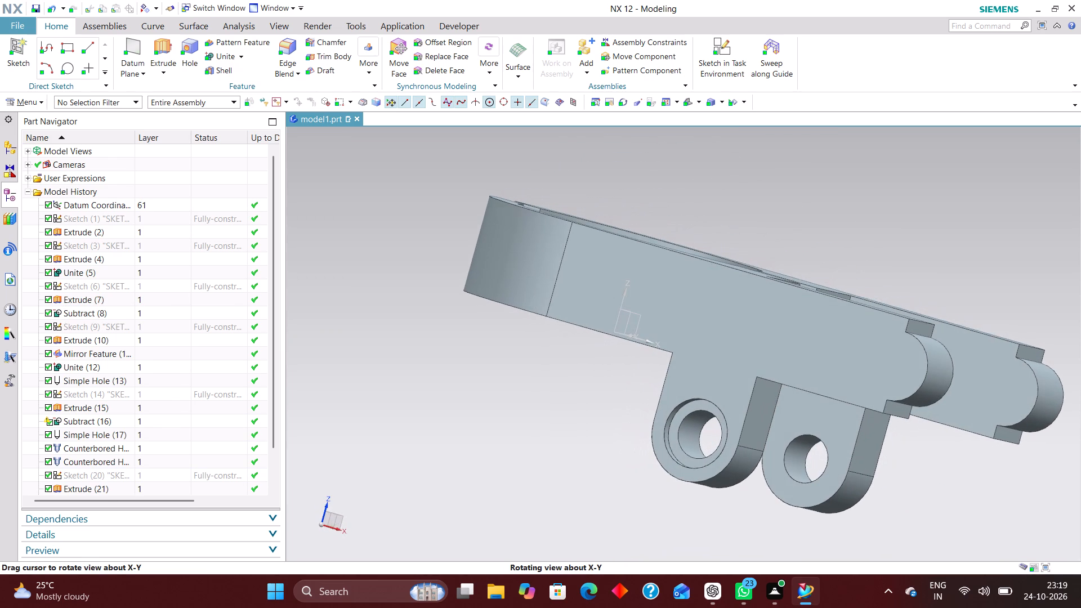
# Edit the arm-end circle sketch and set the circle's diameter to 50 mm.
pyautogui.moveTo(829, 388); pyautogui.dragTo(830, 388, button='middle')
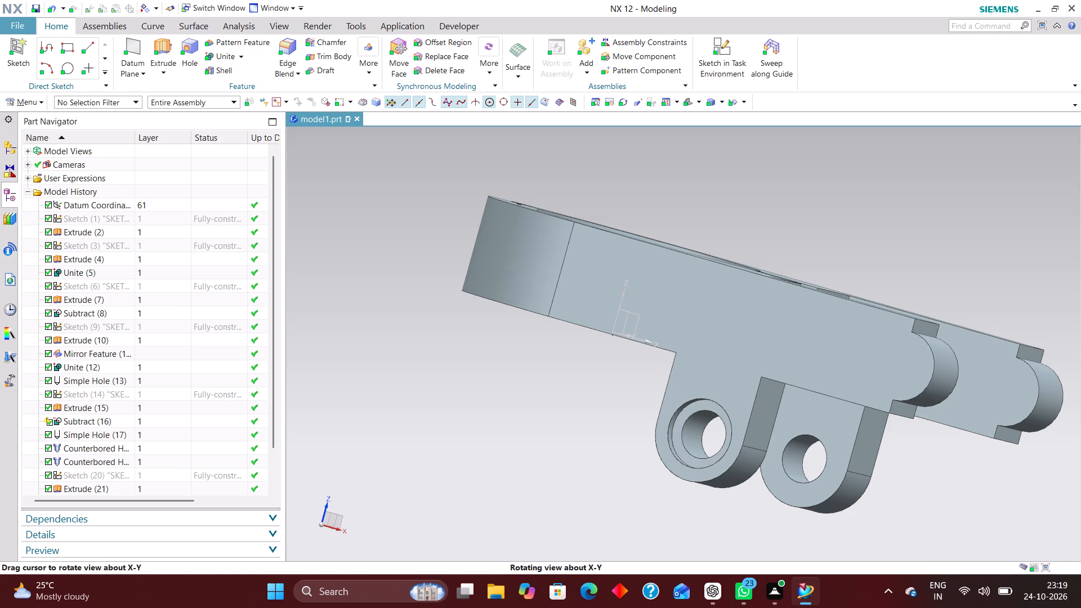
pyautogui.moveTo(830, 388); pyautogui.dragTo(825, 391, button='middle')
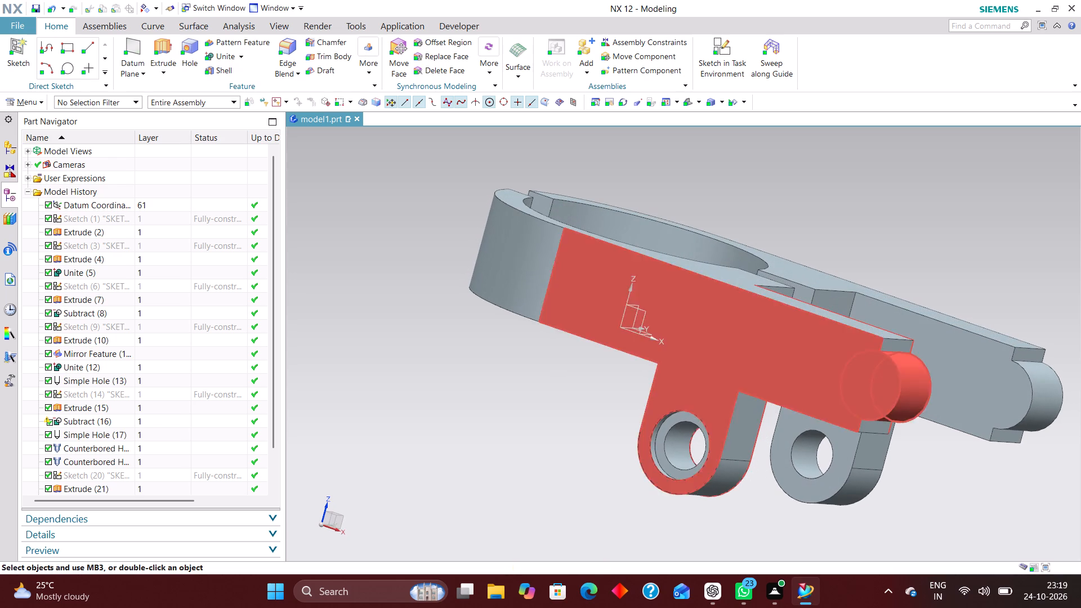
pyautogui.scroll(-7, 171, 413)
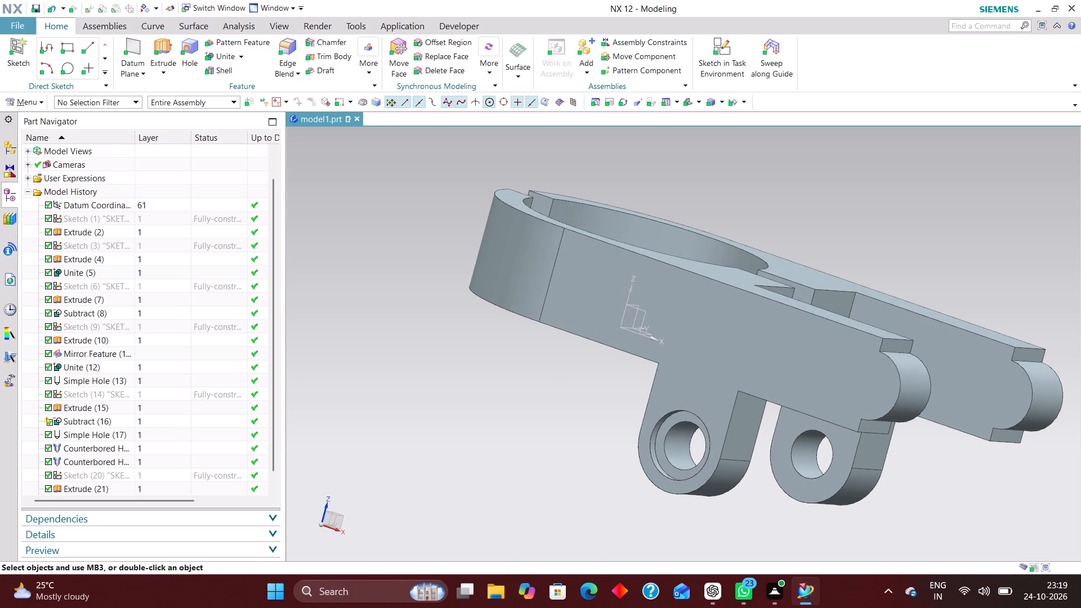
pyautogui.click(168, 437)
pyautogui.rightClick(168, 437)
pyautogui.click(251, 136)
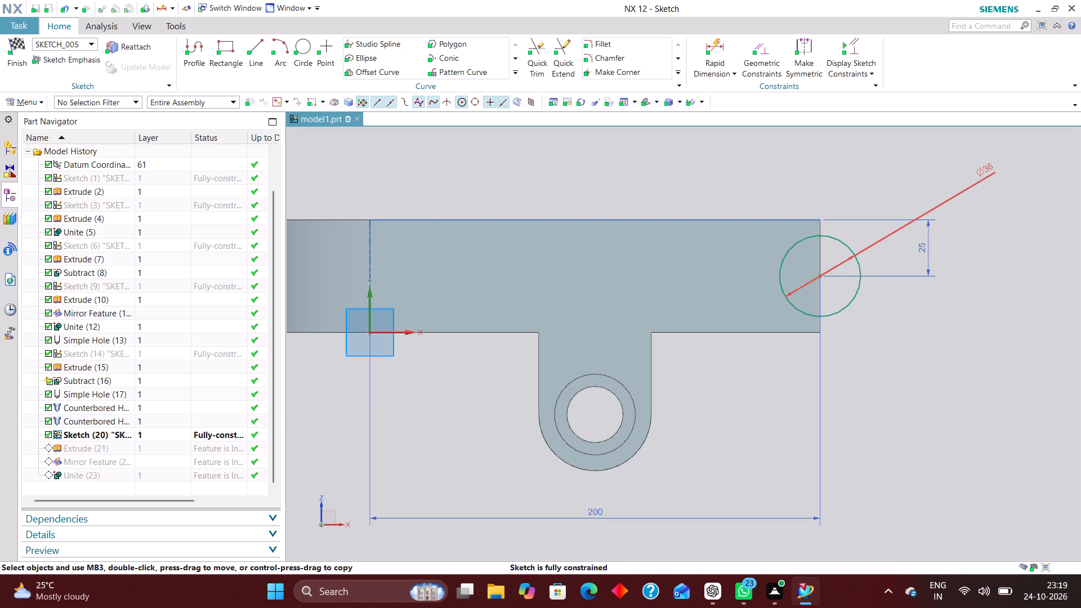
pyautogui.doubleClick(983, 172)
pyautogui.write('50')
pyautogui.press('Return')
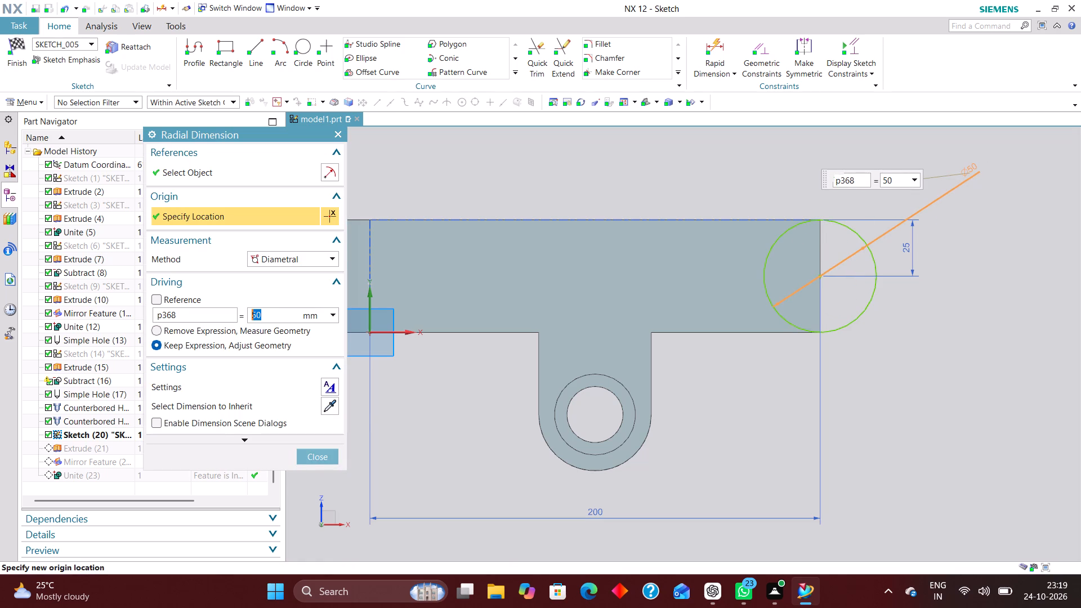
pyautogui.click(314, 461)
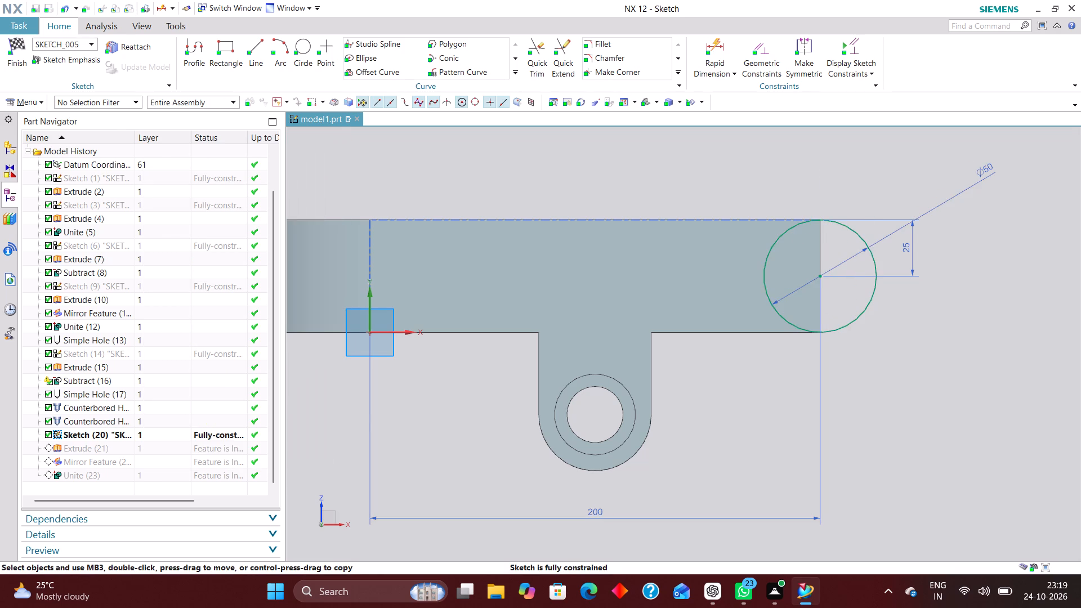
pyautogui.click(14, 42)
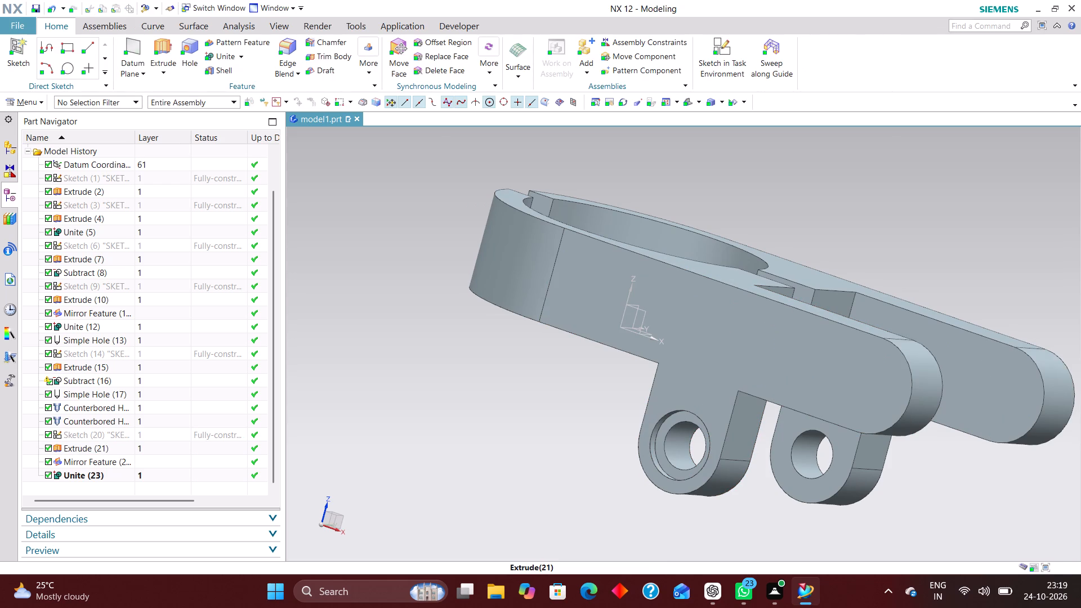
# Add a counterbored hole at the first arm's rounded-end centre: 36 mm counterbore, 5 mm deep, 25 mm diameter, 45 mm depth, subtracted.
pyautogui.click(191, 46)
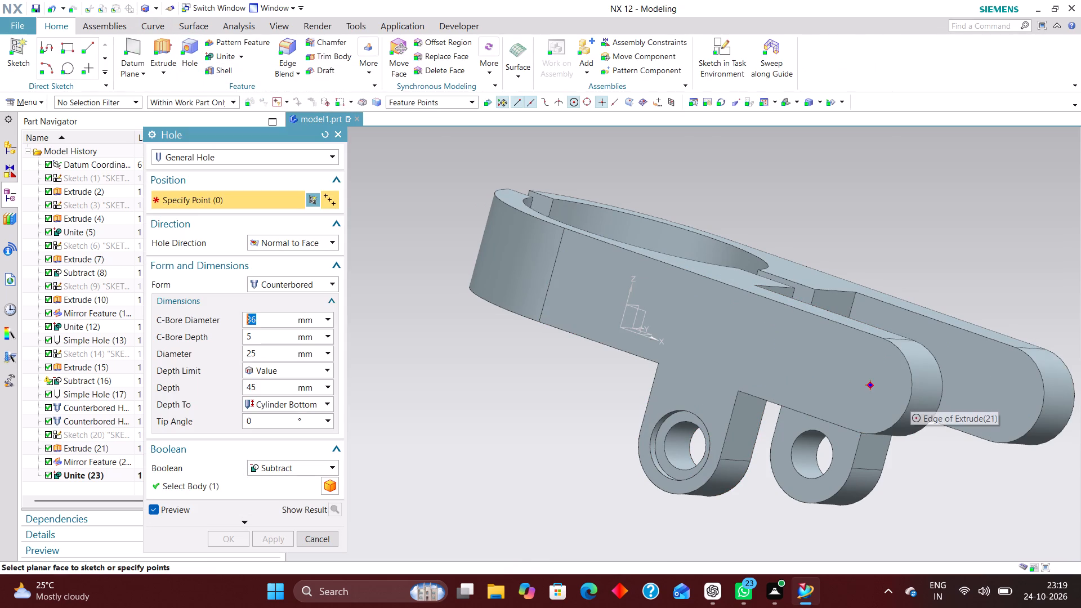
pyautogui.click(910, 396)
pyautogui.moveTo(962, 500); pyautogui.dragTo(978, 503, button='middle')
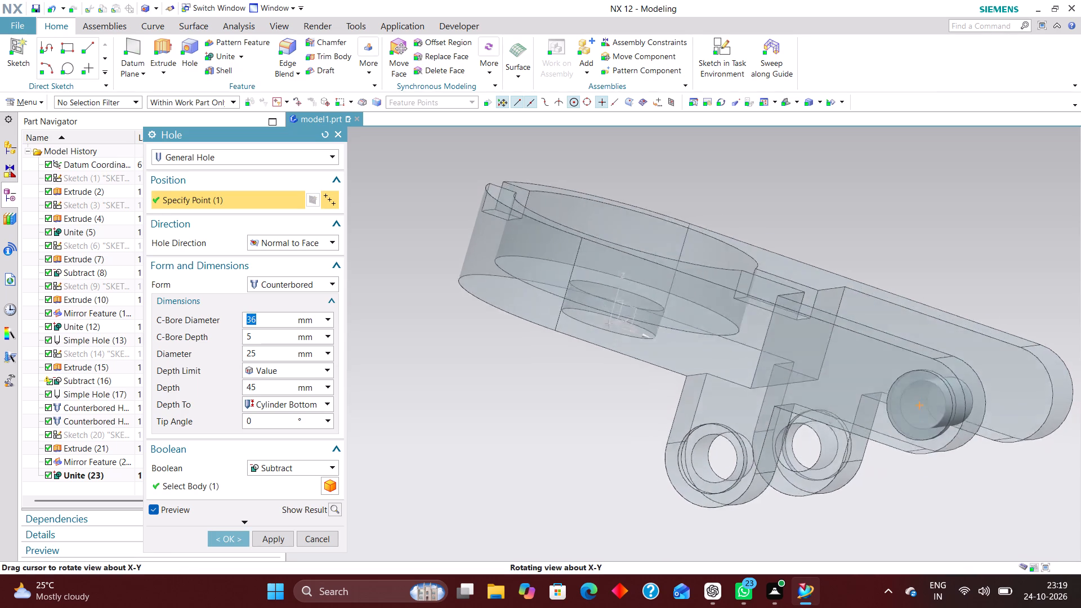
pyautogui.moveTo(978, 503); pyautogui.dragTo(947, 508, button='middle')
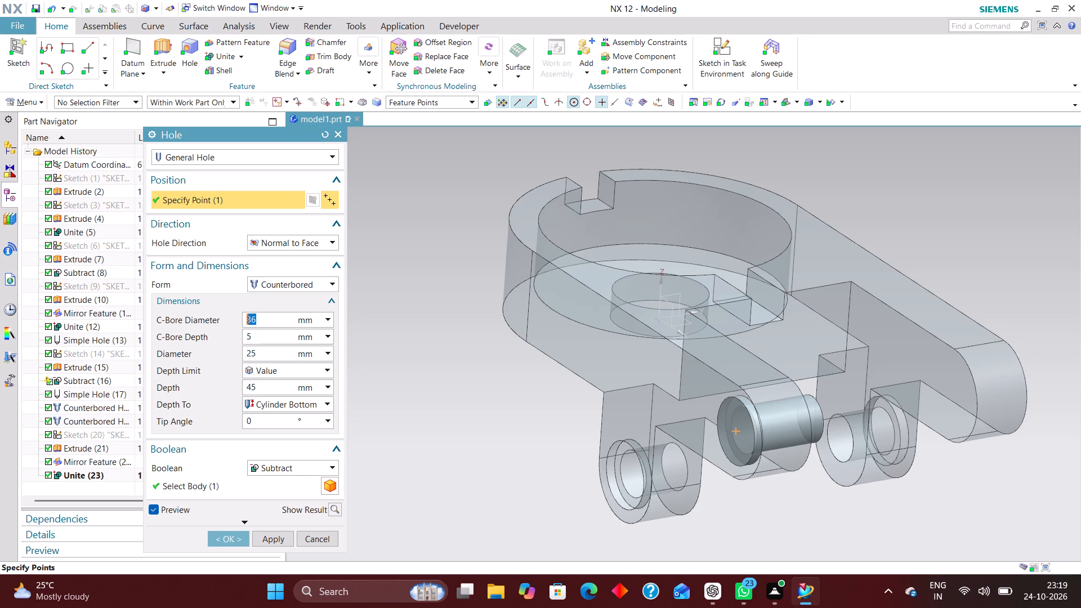
pyautogui.click(217, 540)
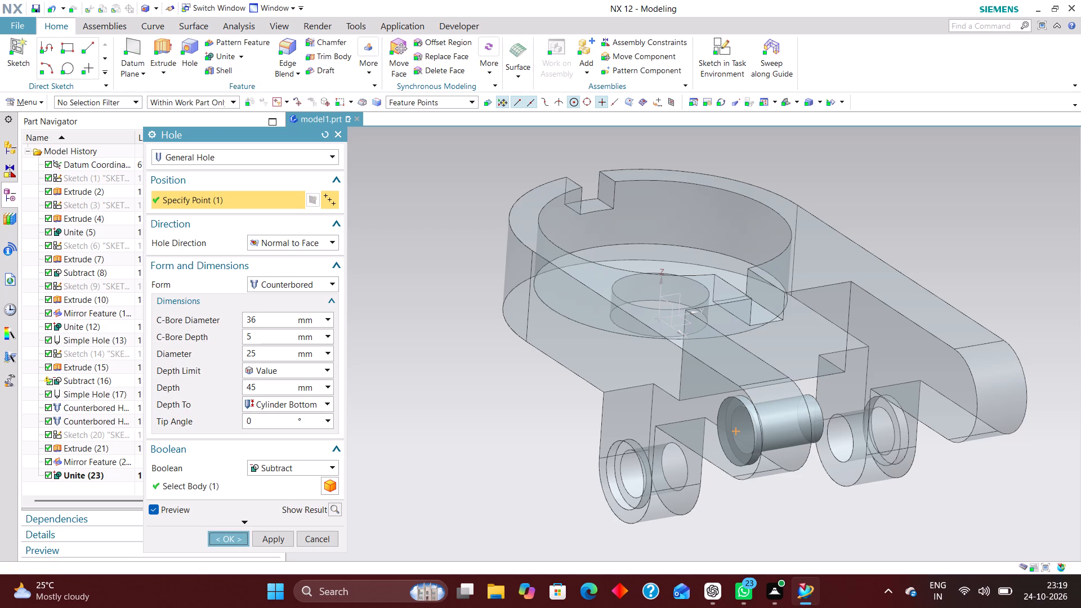
# Add the same subtracted counterbored hole, 36 mm by 5 mm with a 25 mm bore 45 mm deep, at the mirrored arm's end centre.
pyautogui.scroll(-2, 445, 411)
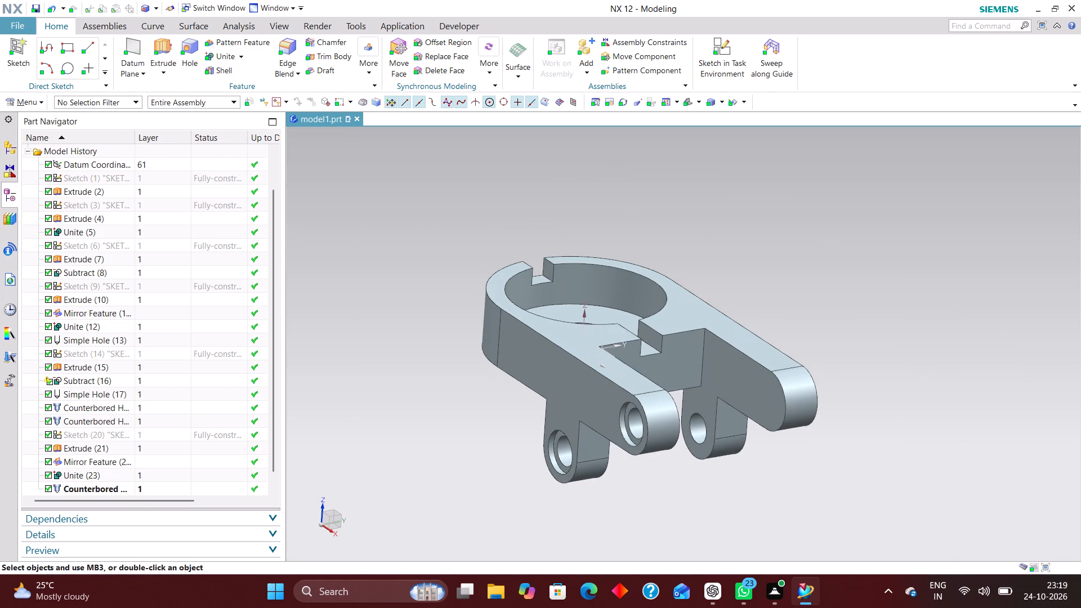
pyautogui.moveTo(663, 490); pyautogui.dragTo(588, 482, button='middle')
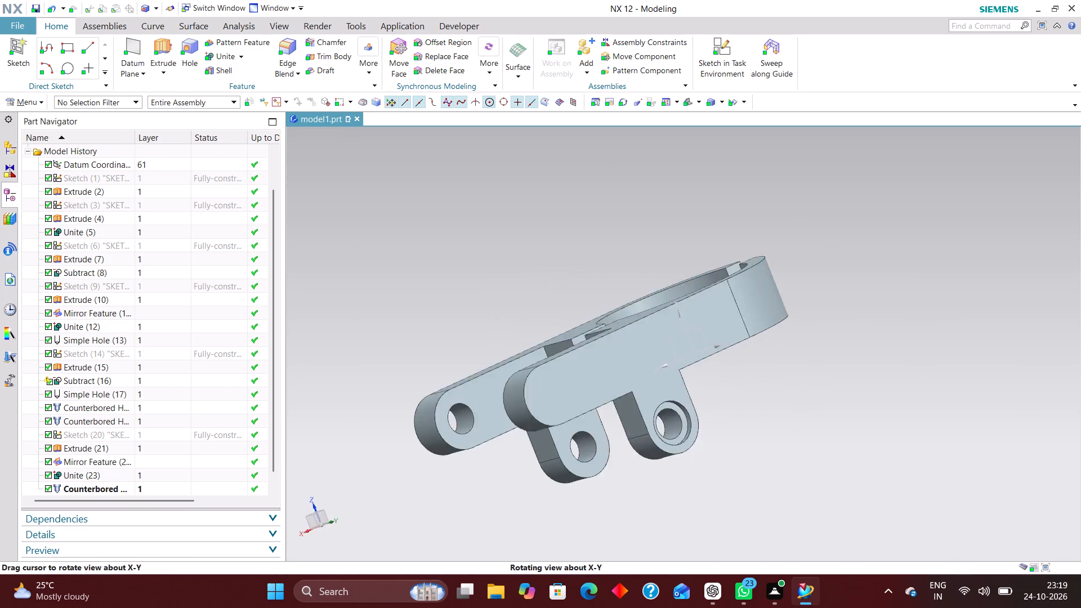
pyautogui.moveTo(588, 482); pyautogui.dragTo(585, 495, button='middle')
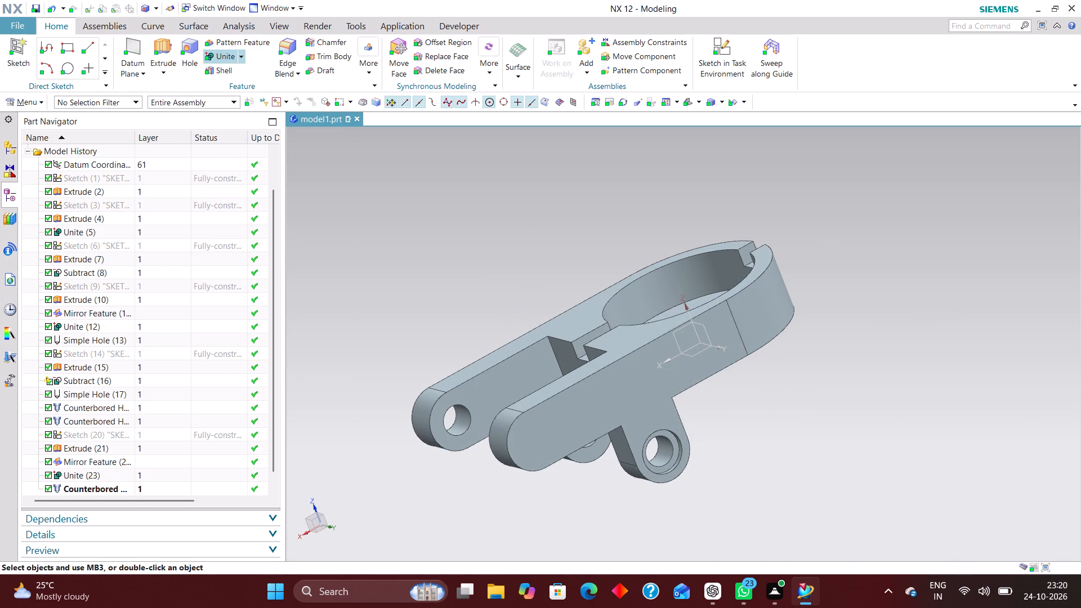
pyautogui.click(190, 48)
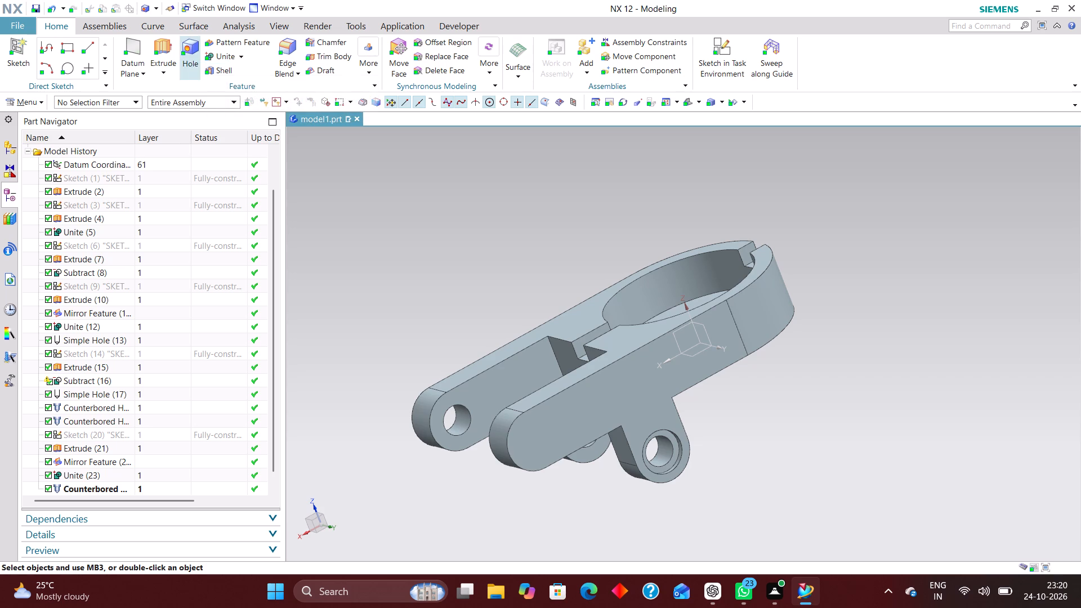
pyautogui.click(512, 461)
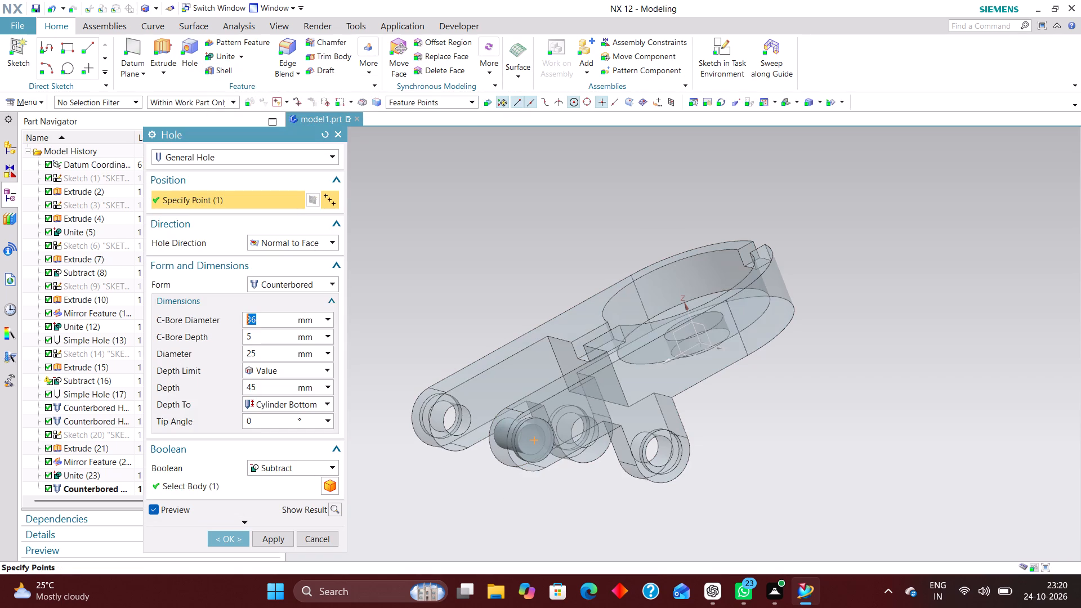
pyautogui.click(231, 539)
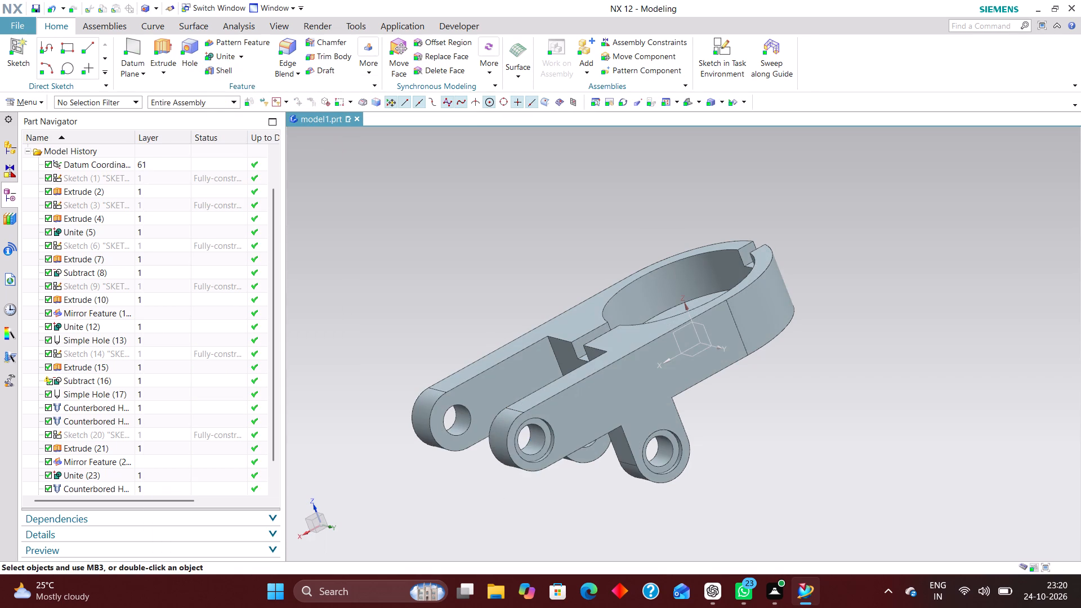
# Create a sketch on the datum XZ plane and draw a rectangle from above the arm-end hole to beyond the rounded end at hole-centre height.
pyautogui.moveTo(453, 468); pyautogui.dragTo(569, 457, button='middle')
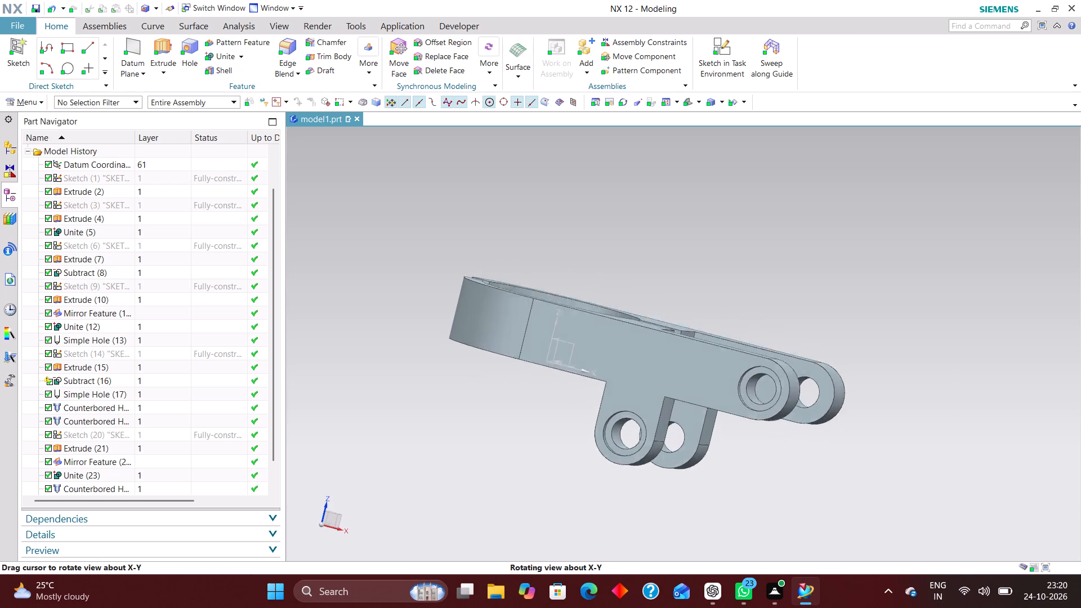
pyautogui.moveTo(569, 457); pyautogui.dragTo(561, 457, button='middle')
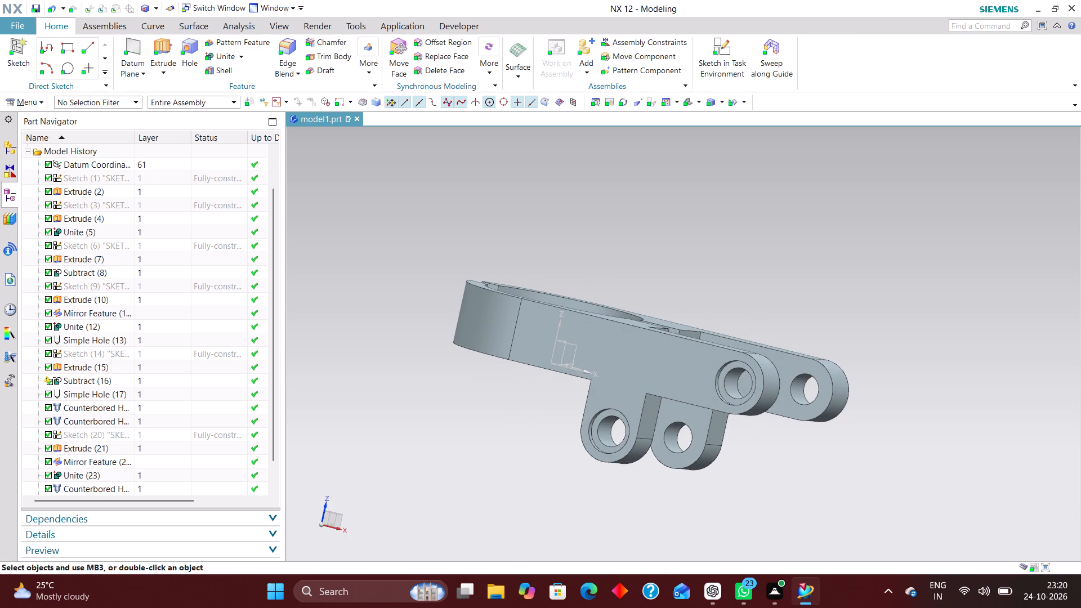
pyautogui.scroll(-1, 454, 460)
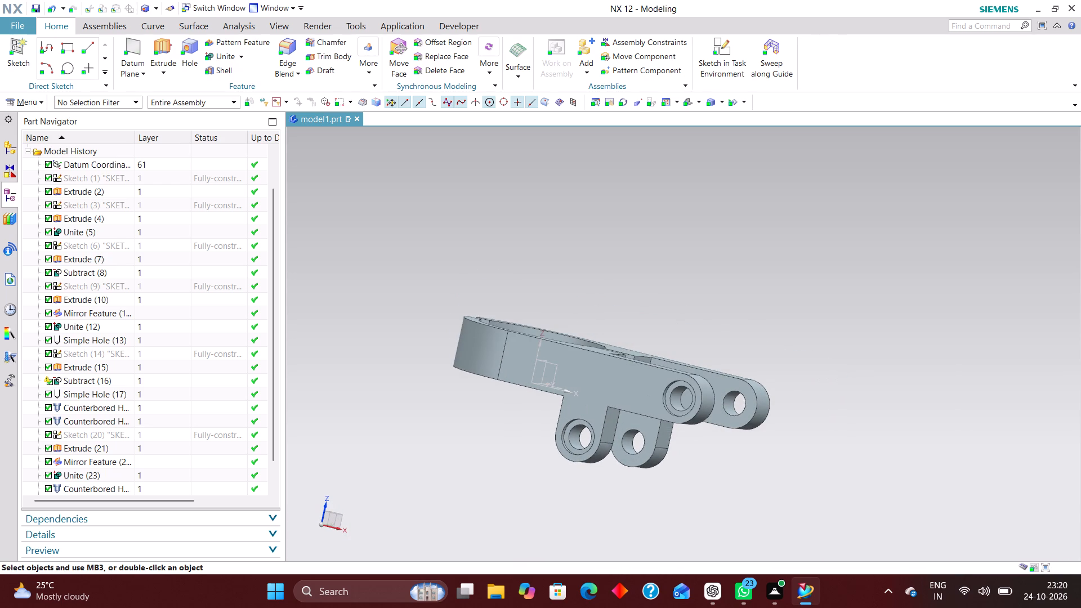
pyautogui.press('End')
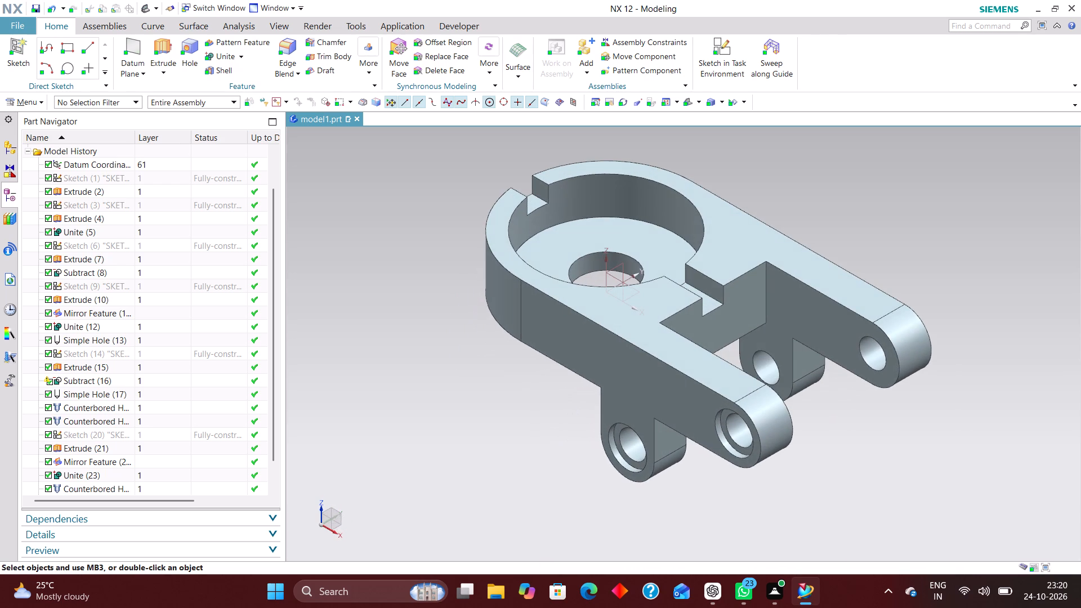
pyautogui.click(723, 37)
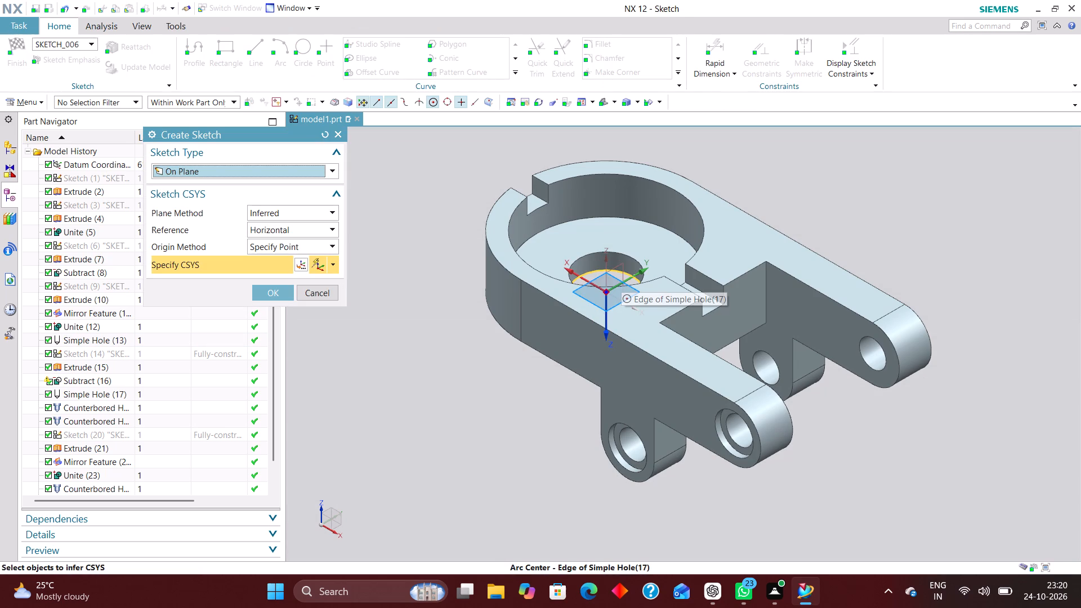
pyautogui.click(617, 278)
pyautogui.click(282, 290)
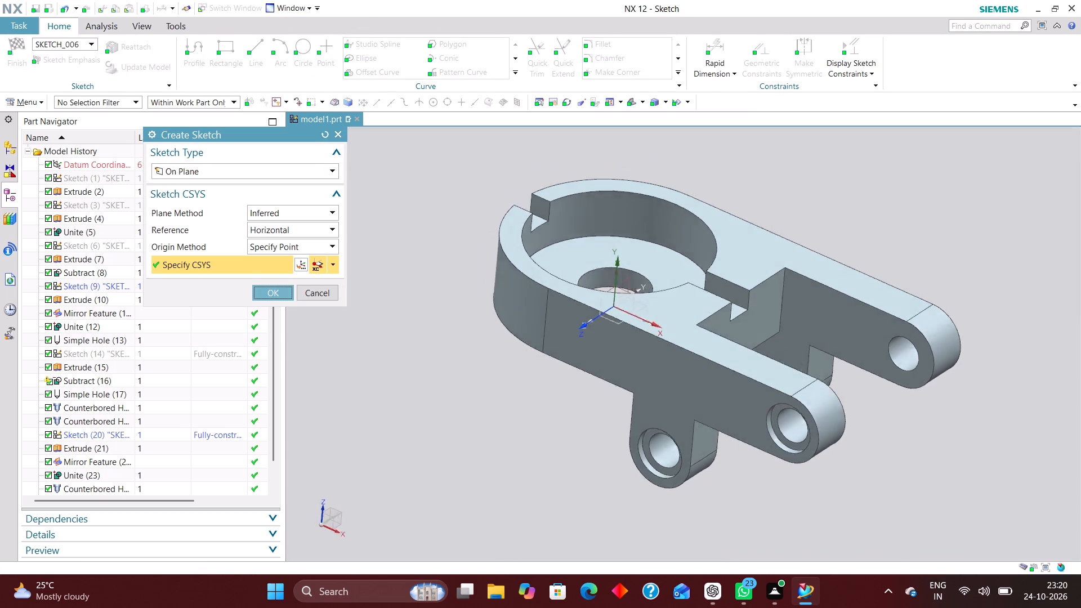
pyautogui.scroll(-3, 464, 381)
pyautogui.scroll(3, 871, 340)
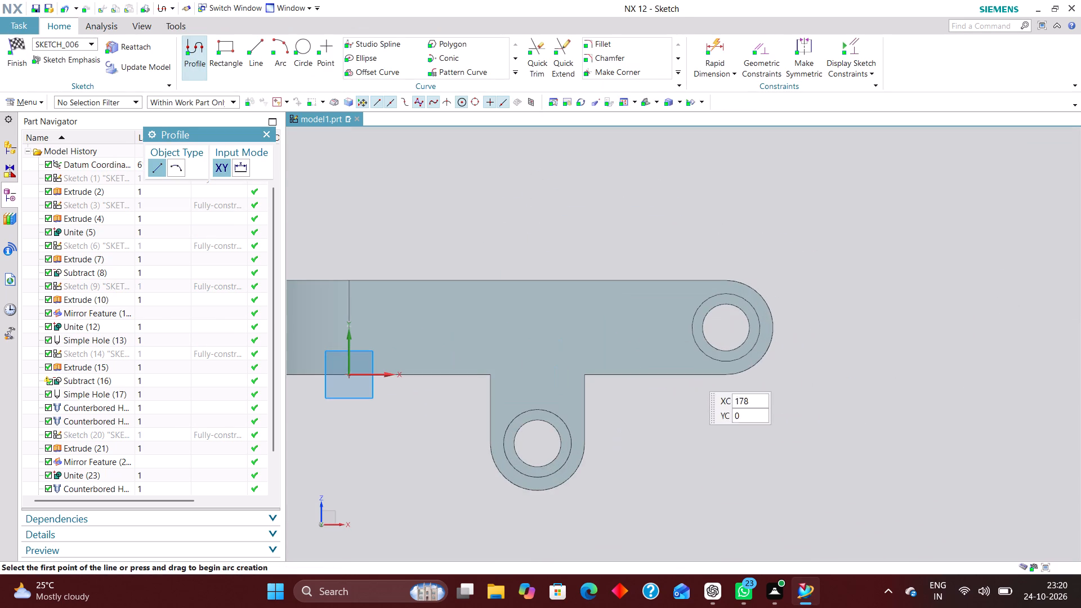
pyautogui.click(222, 44)
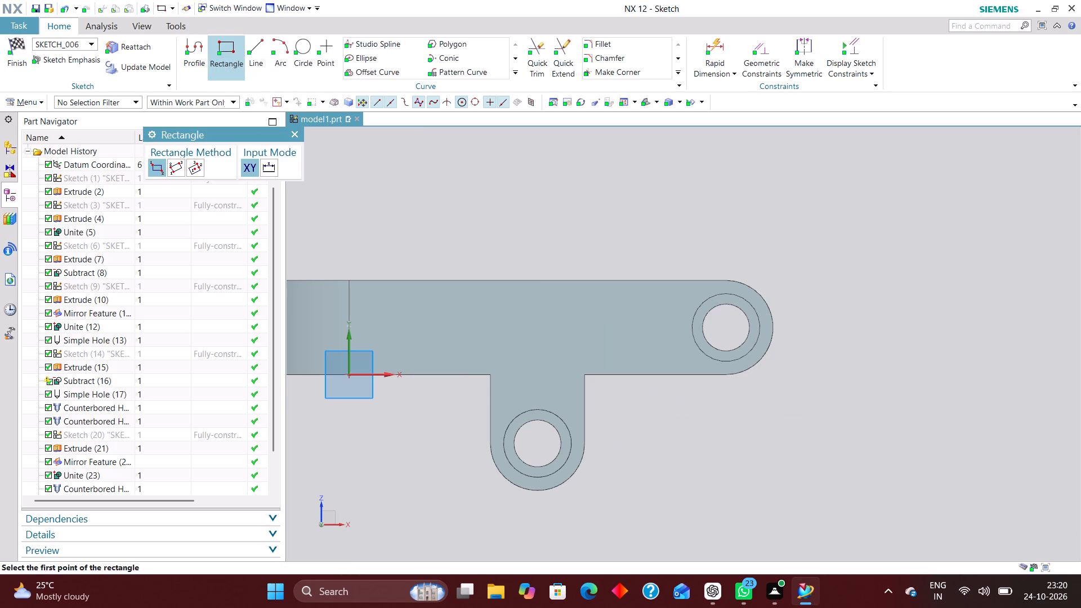
pyautogui.click(726, 238)
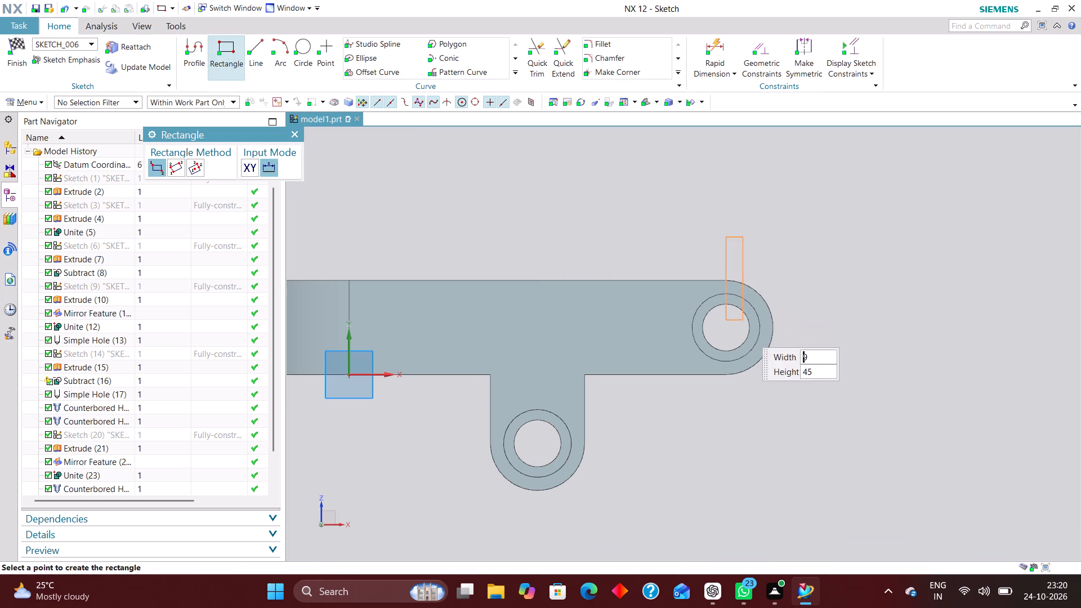
pyautogui.click(820, 325)
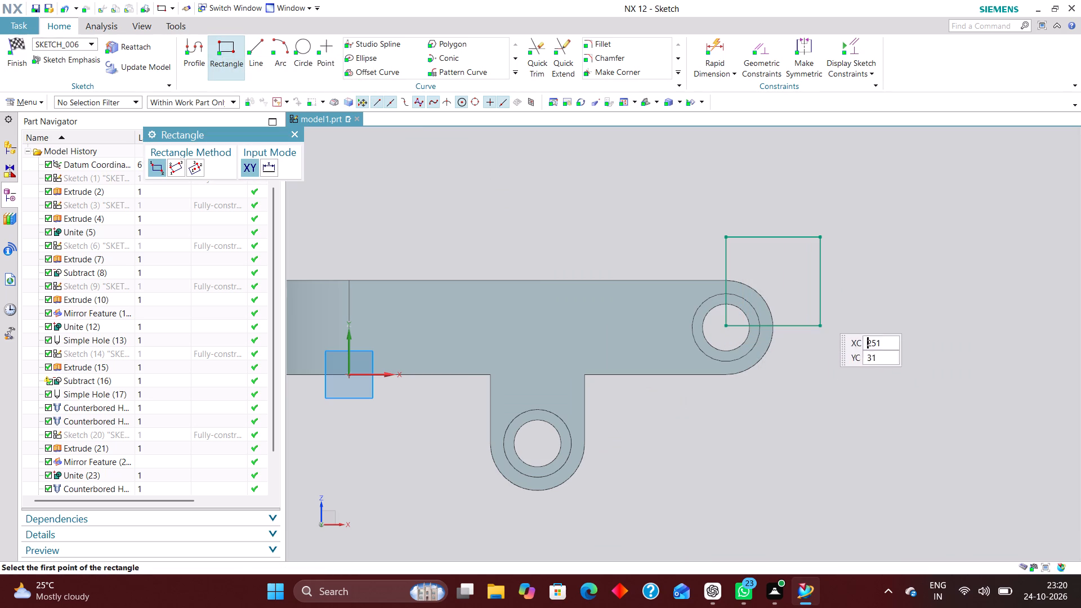
# Dimension the rectangle's lower edge 25 mm above the sketch's horizontal axis.
pyautogui.click(720, 47)
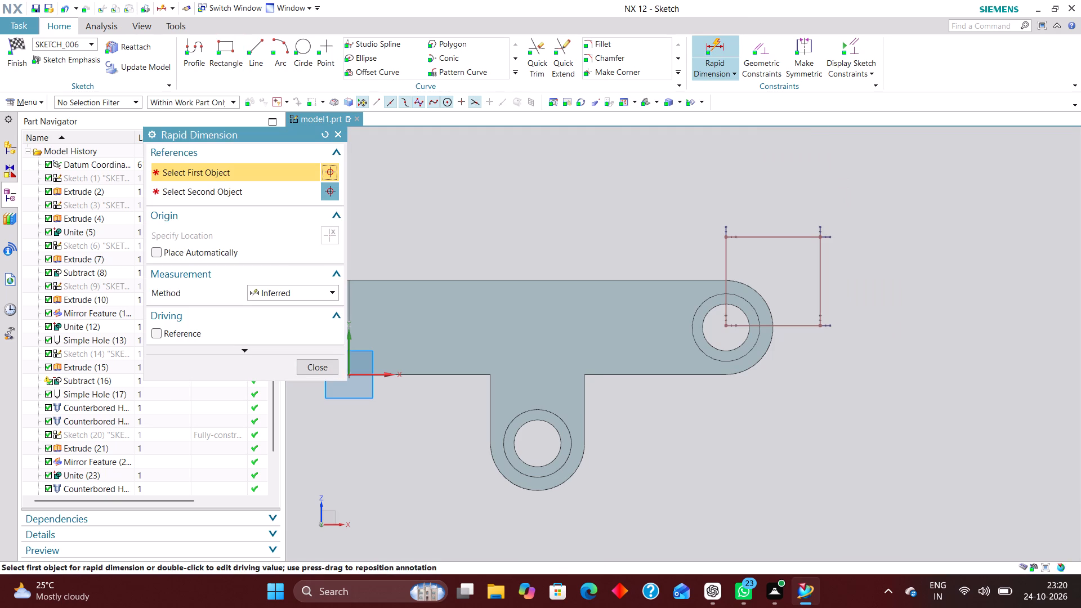
pyautogui.click(378, 374)
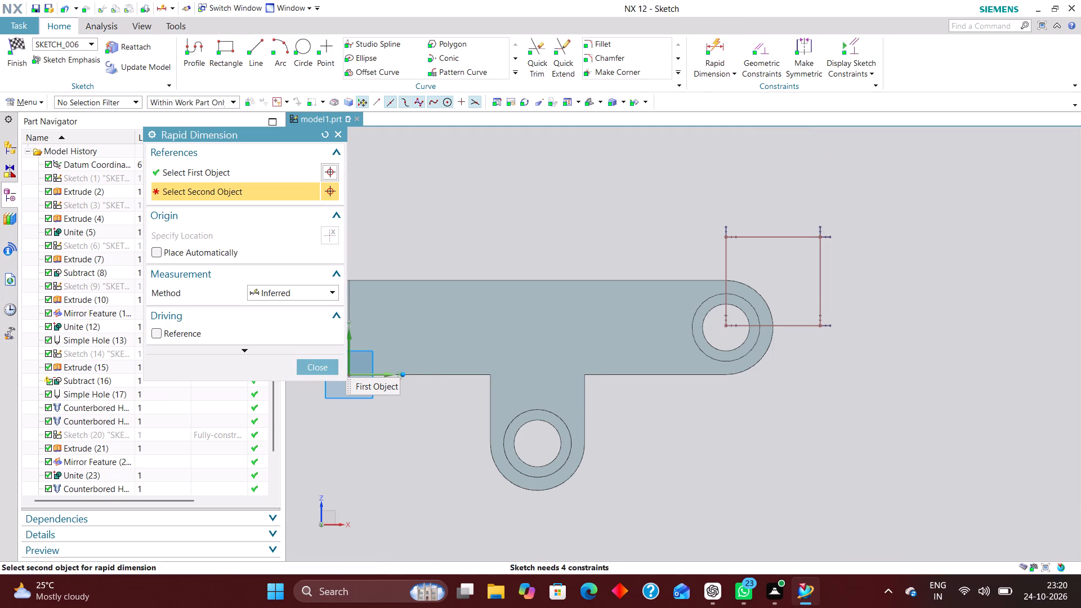
pyautogui.click(773, 325)
pyautogui.click(837, 357)
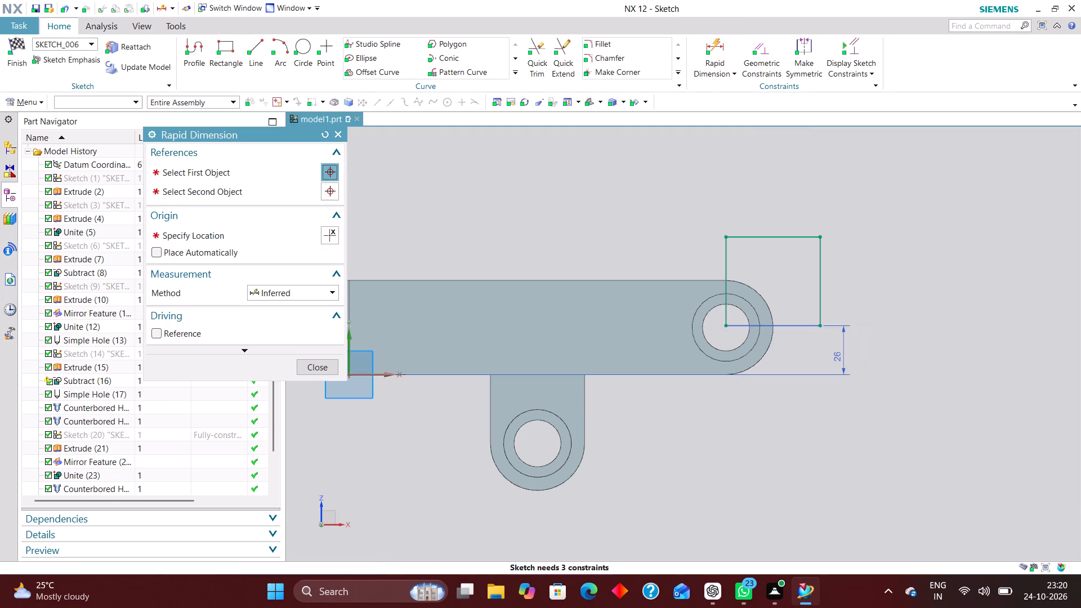
pyautogui.write('25')
pyautogui.press('Return')
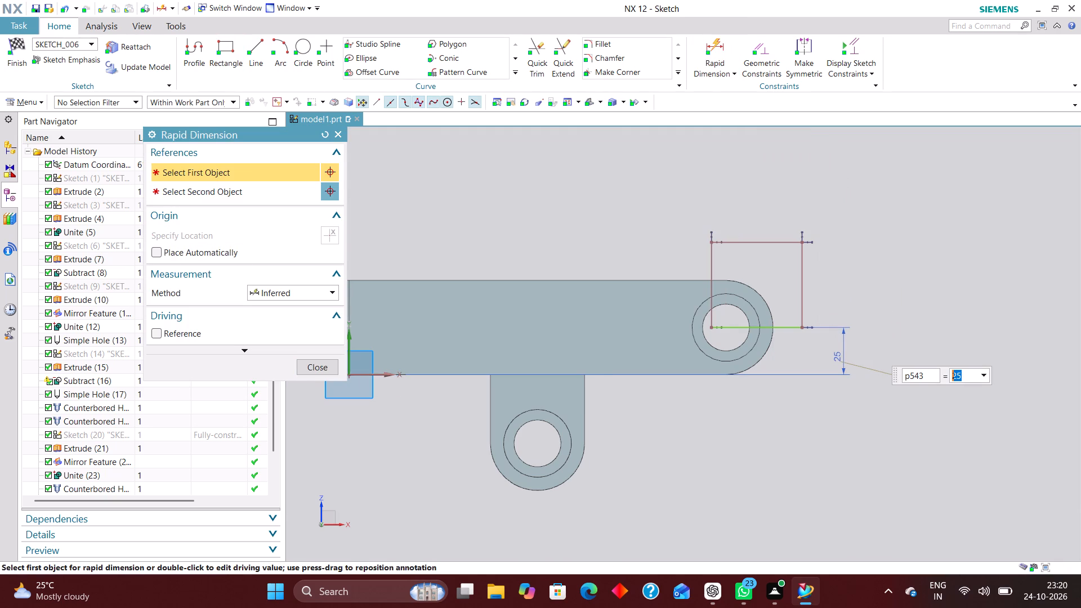
# Dimension the rectangle's inner vertical edge 200 mm from the sketch's vertical axis, aligning it with the arm-end hole centre.
pyautogui.scroll(-3, 856, 466)
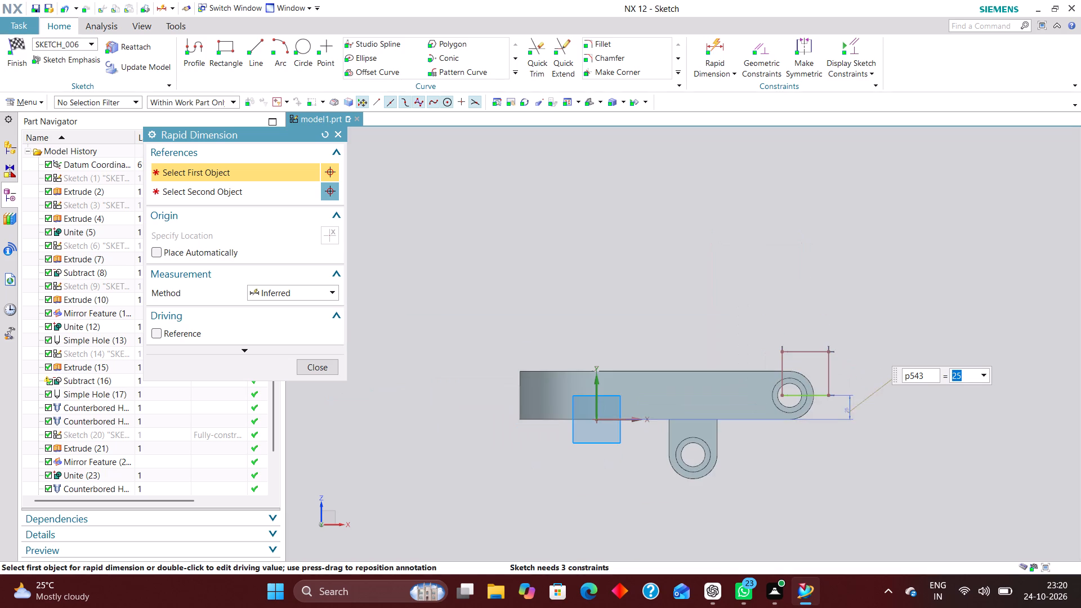
pyautogui.scroll(3, 843, 420)
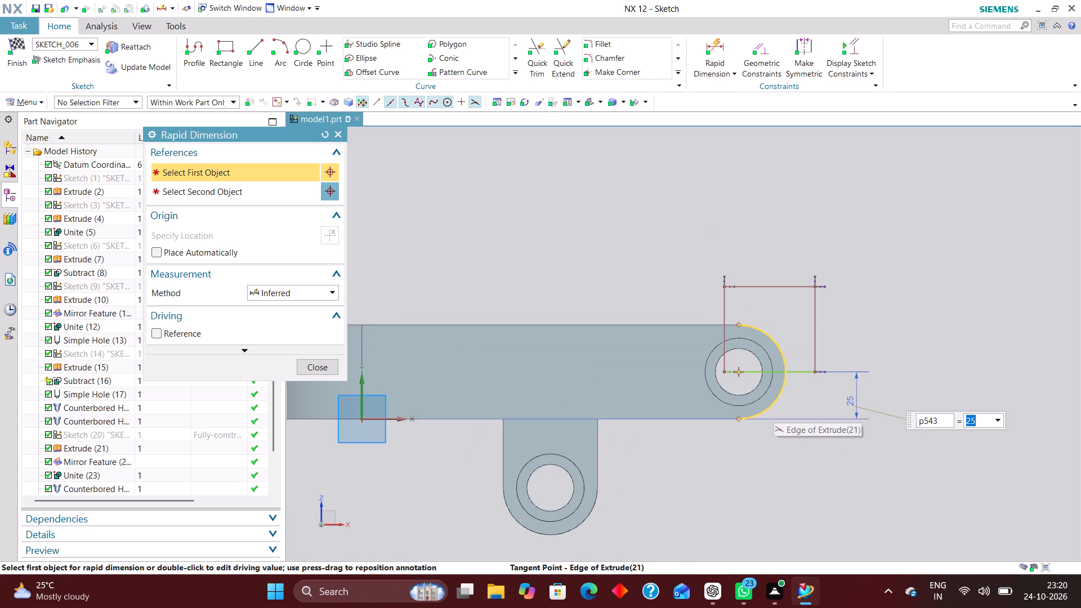
pyautogui.scroll(-2, 758, 400)
pyautogui.click(507, 396)
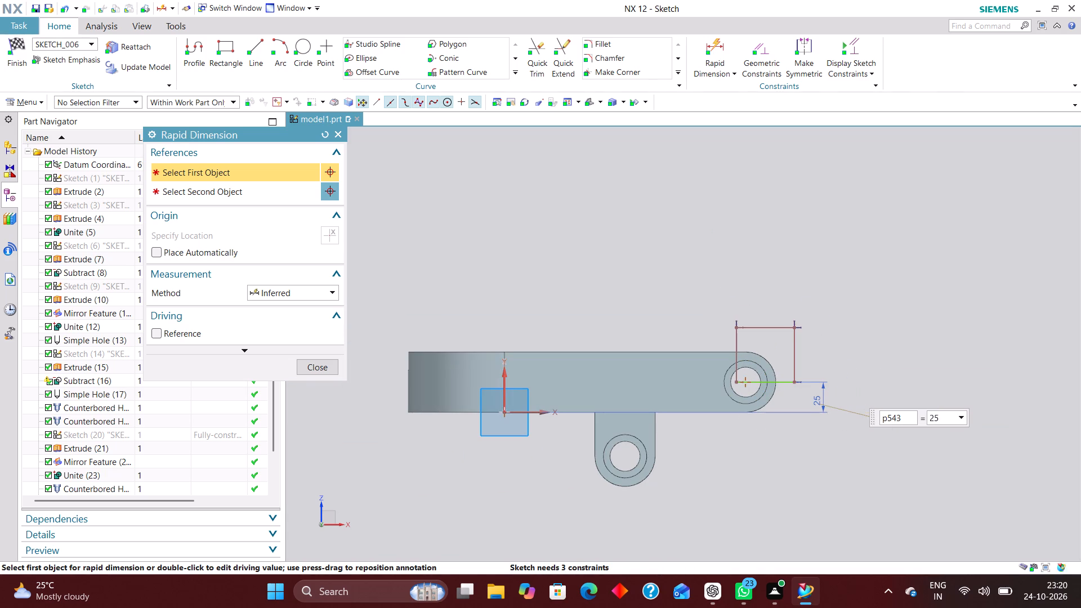
pyautogui.click(739, 345)
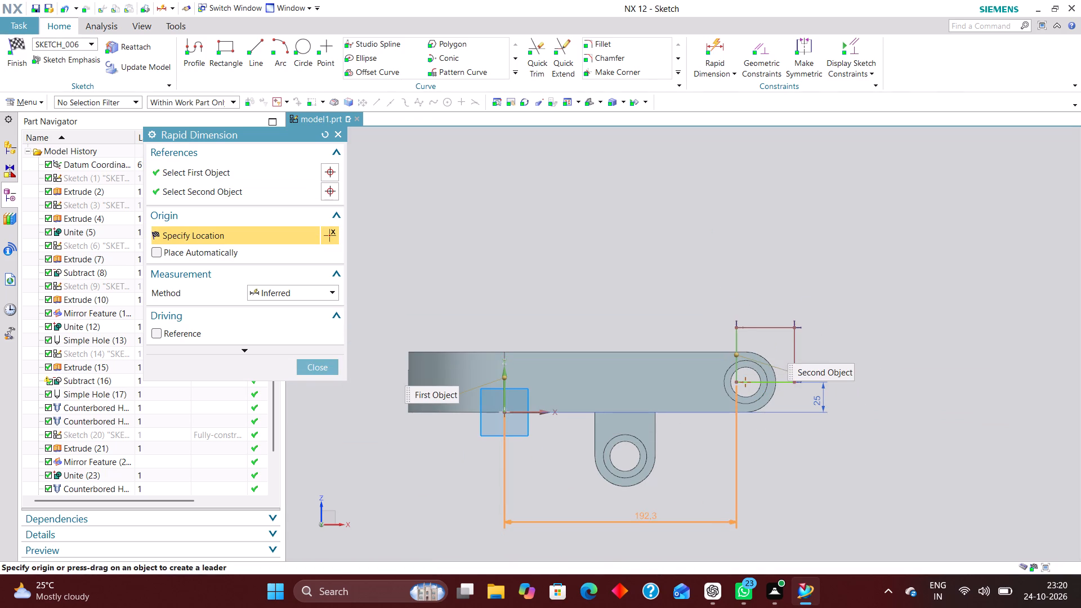
pyautogui.click(644, 515)
pyautogui.write('200')
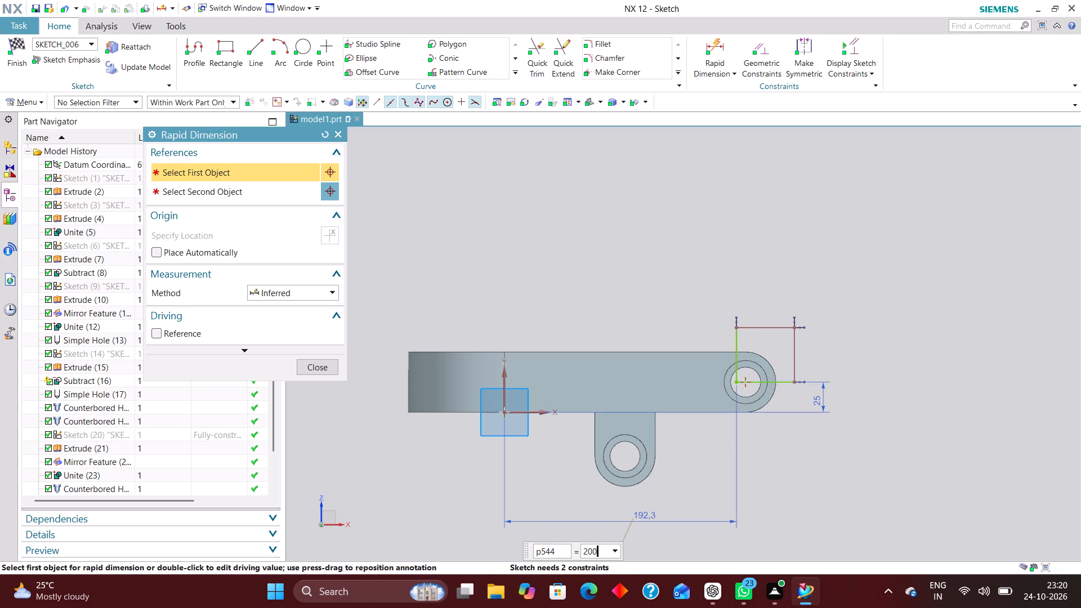
pyautogui.press('Return')
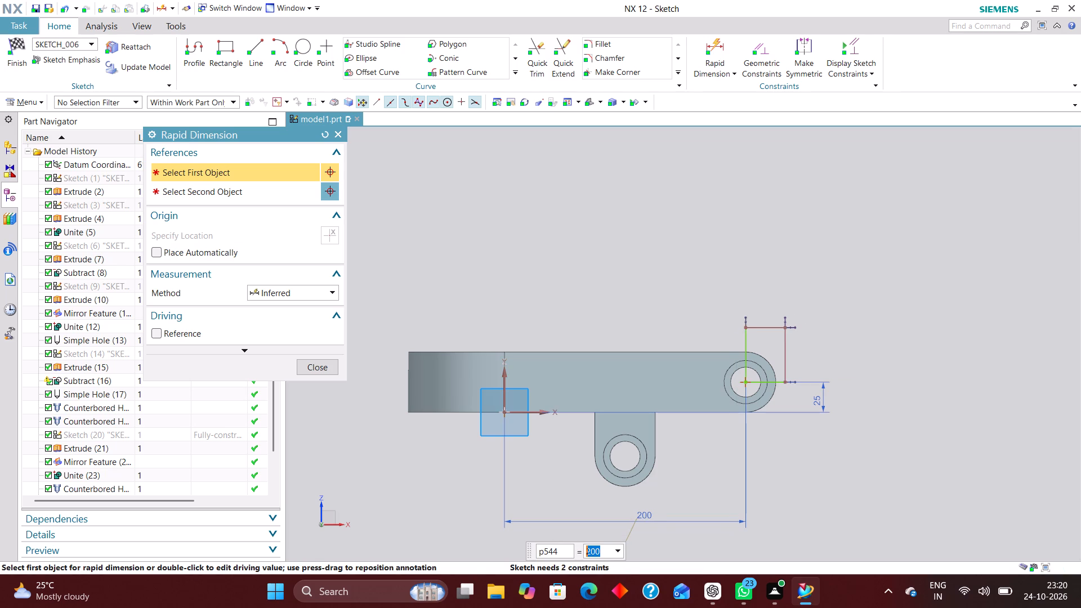
# Dimension the rectangle's height and width at their drawn sizes and finish the sketch.
pyautogui.scroll(2, 790, 364)
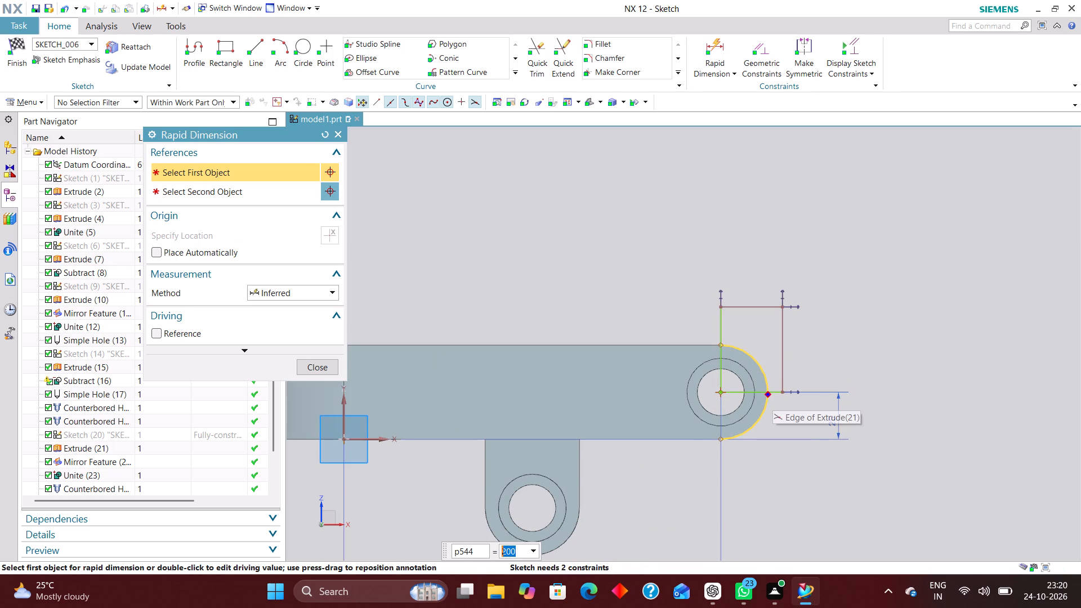
pyautogui.click(781, 366)
pyautogui.click(813, 346)
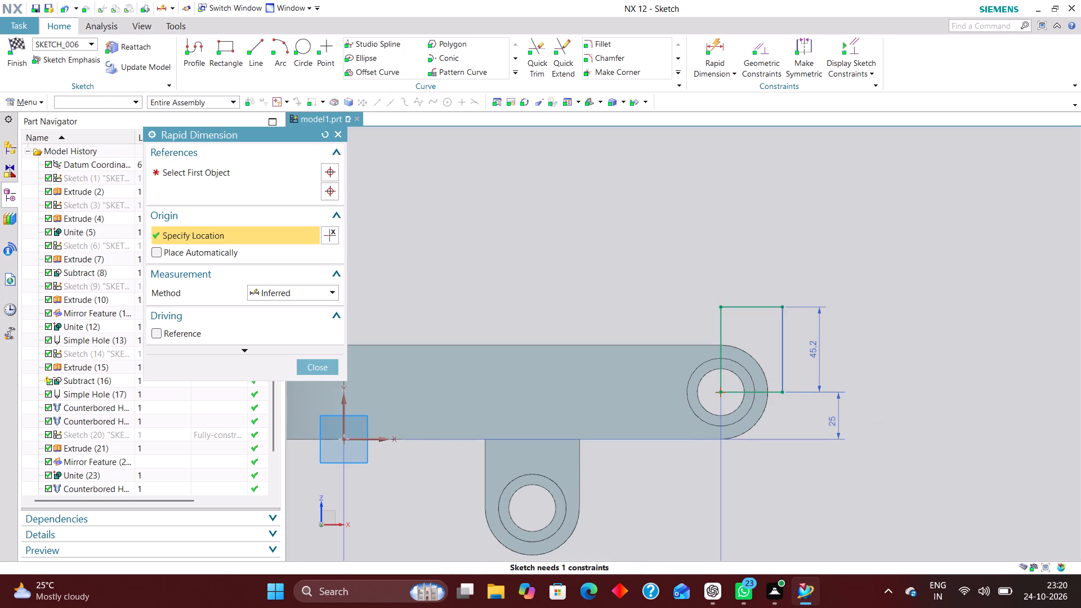
pyautogui.click(773, 306)
pyautogui.click(752, 268)
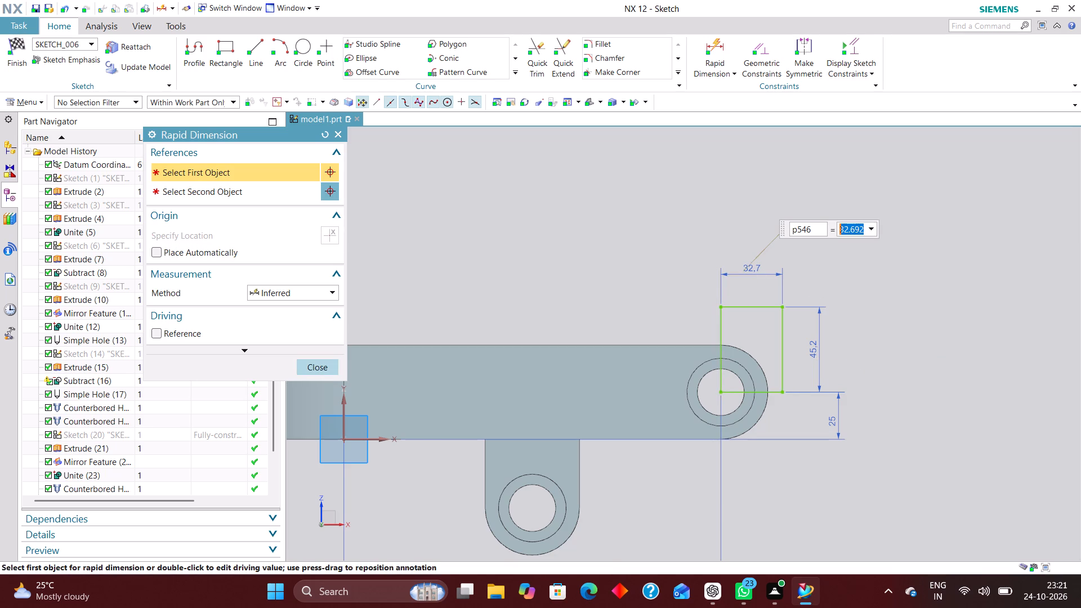
pyautogui.click(320, 365)
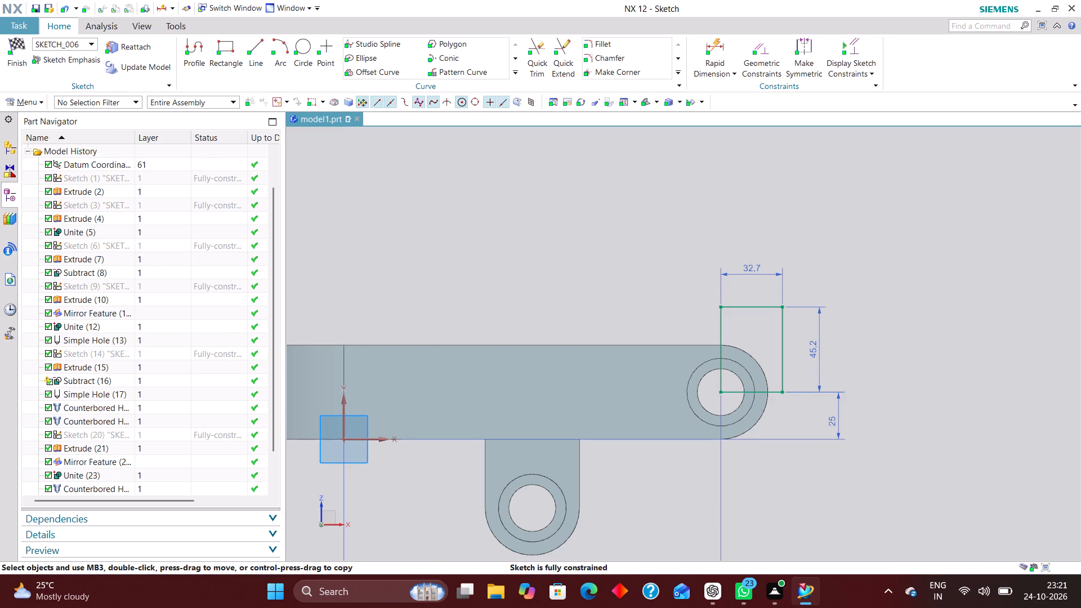
pyautogui.click(12, 38)
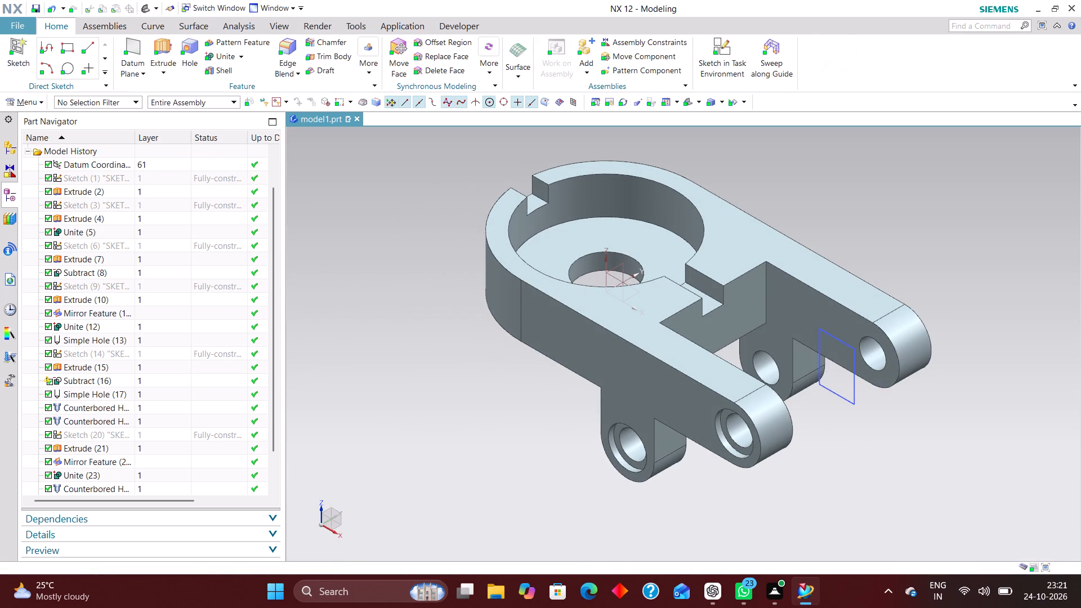
# Extrude the rectangle from -105 mm to 110 mm across both arm ends as a separate body, with Boolean set to None.
pyautogui.click(169, 47)
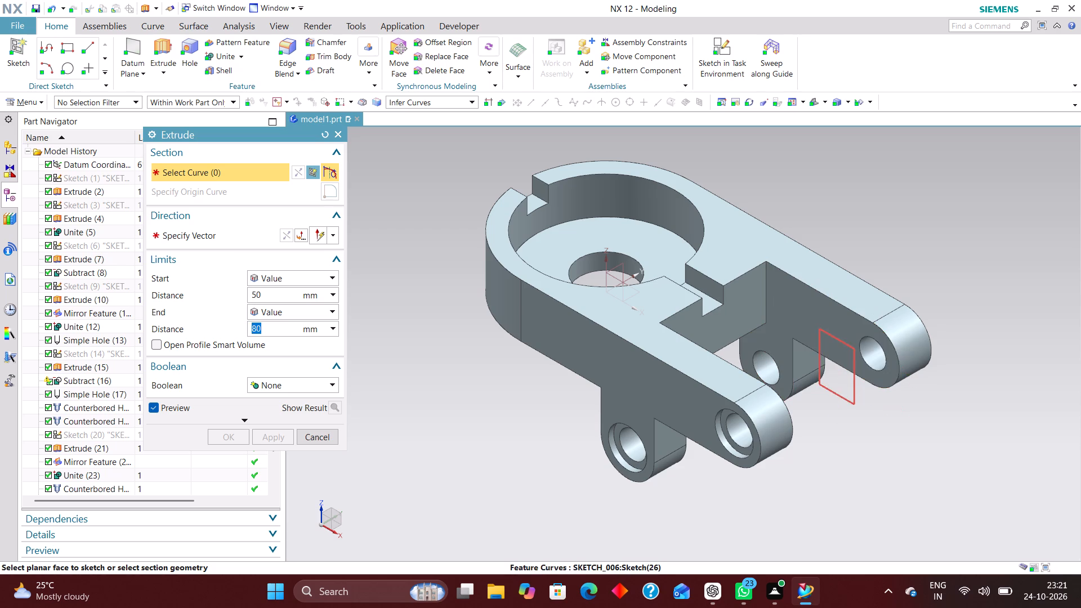
pyautogui.click(855, 350)
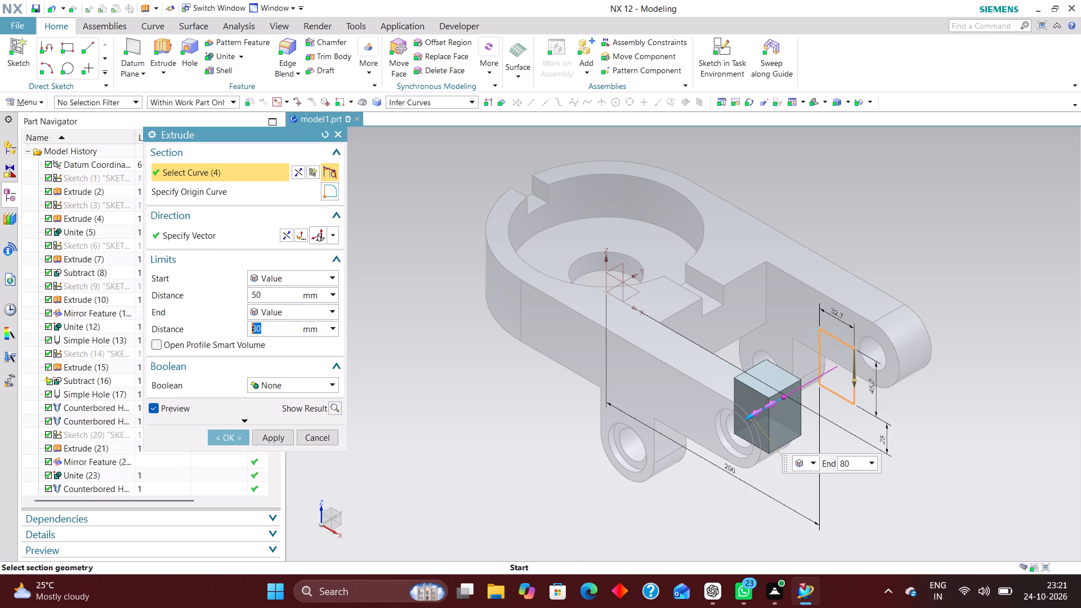
pyautogui.moveTo(781, 398); pyautogui.dragTo(930, 275)
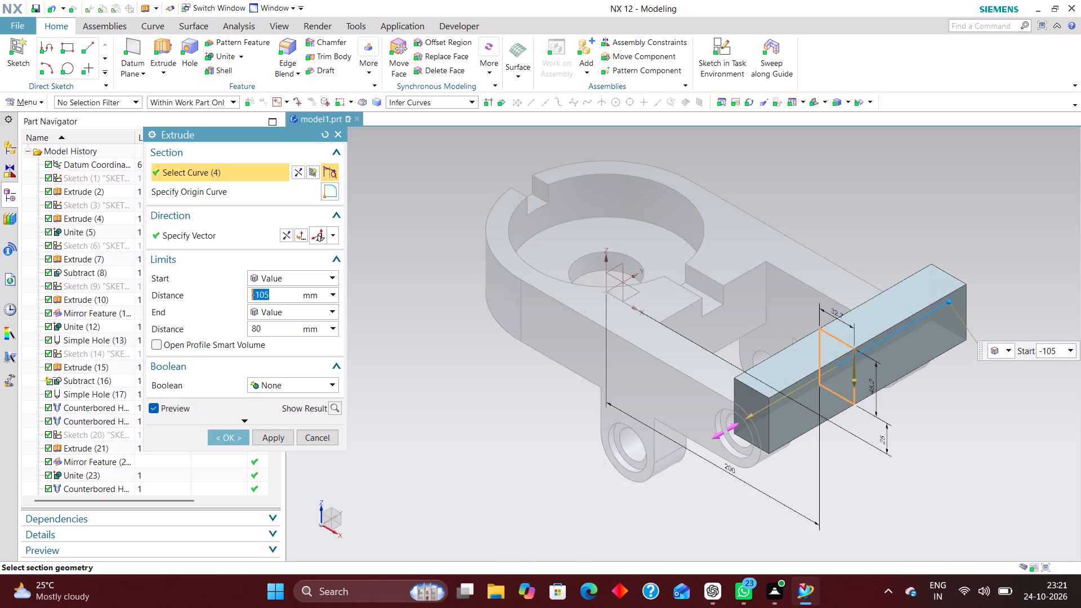
pyautogui.moveTo(752, 412); pyautogui.dragTo(721, 432)
pyautogui.scroll(1, 868, 455)
pyautogui.moveTo(866, 455); pyautogui.dragTo(876, 435, button='middle')
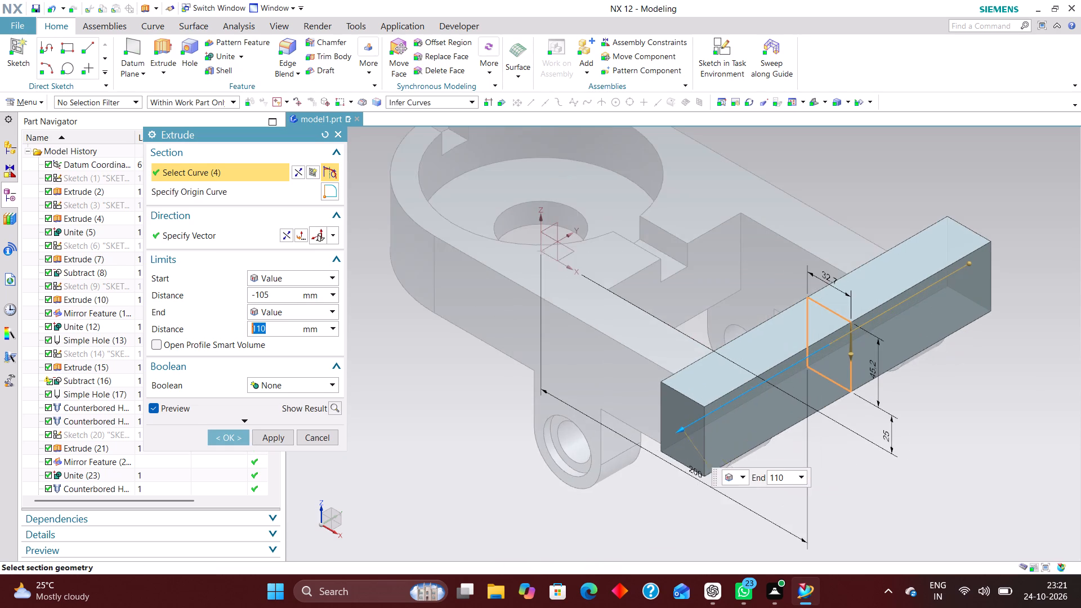
pyautogui.moveTo(876, 435); pyautogui.dragTo(843, 440, button='middle')
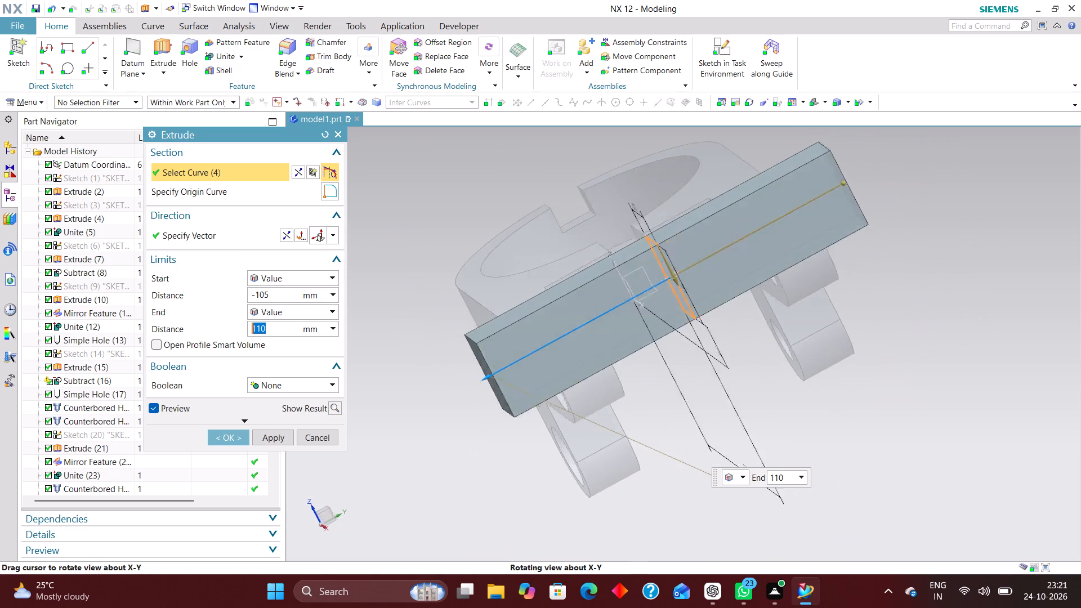
pyautogui.moveTo(843, 440); pyautogui.dragTo(864, 442, button='middle')
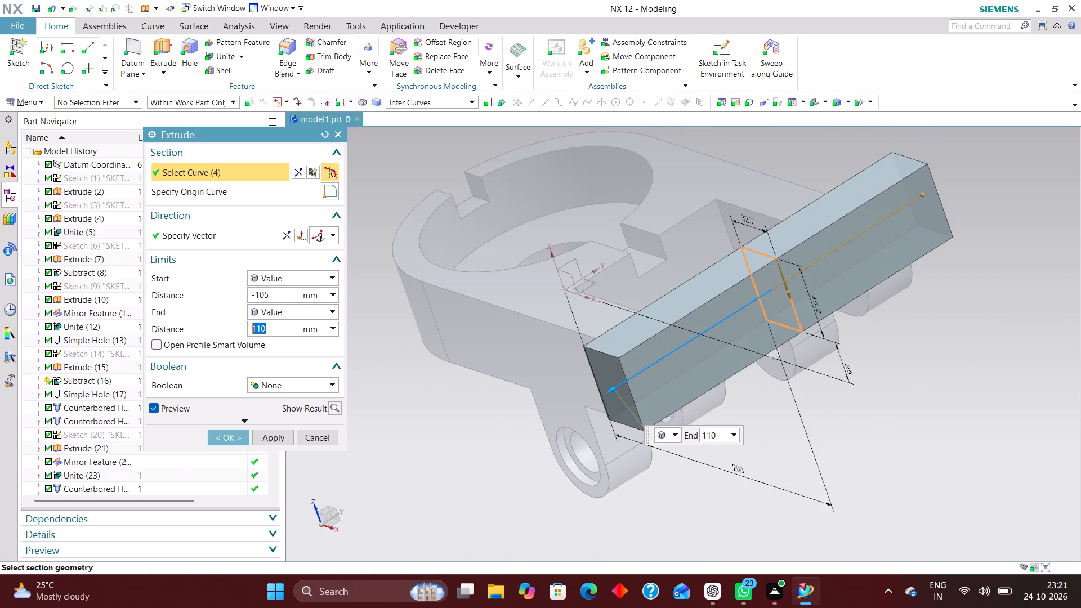
pyautogui.click(312, 387)
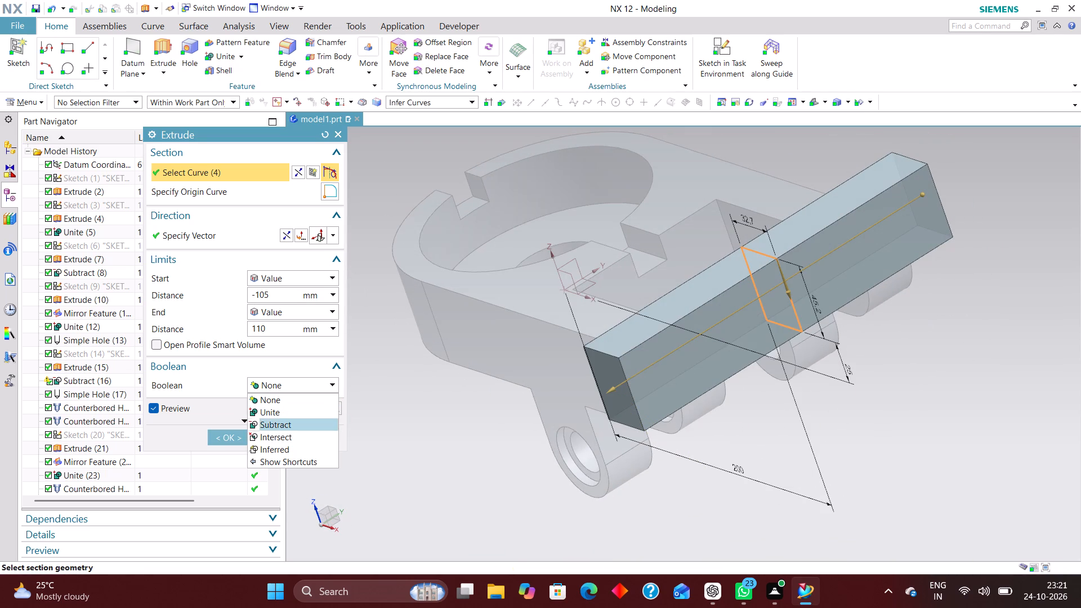
pyautogui.click(319, 386)
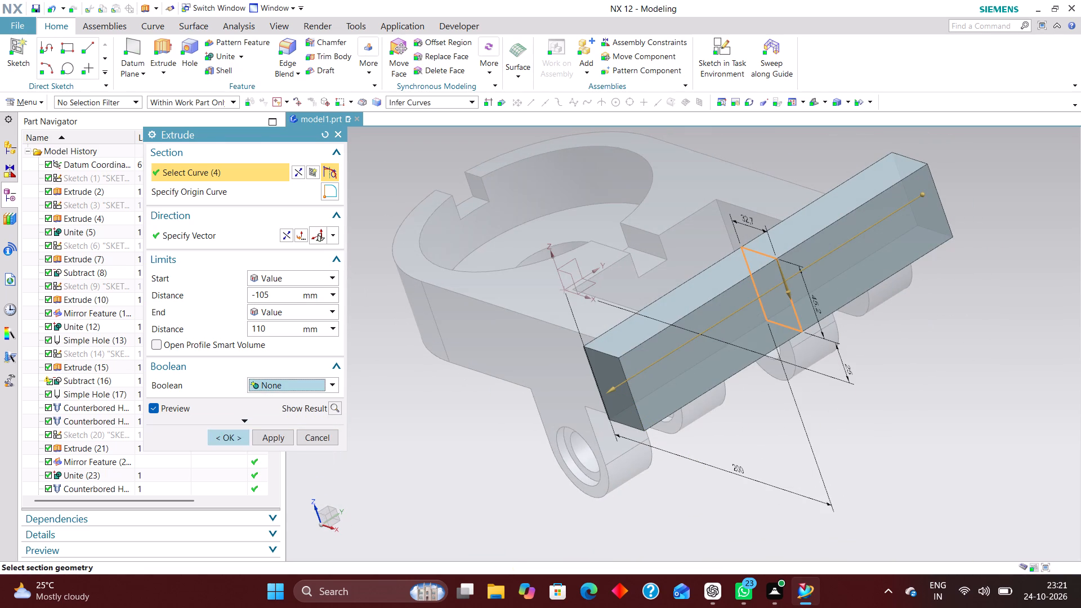
pyautogui.click(227, 436)
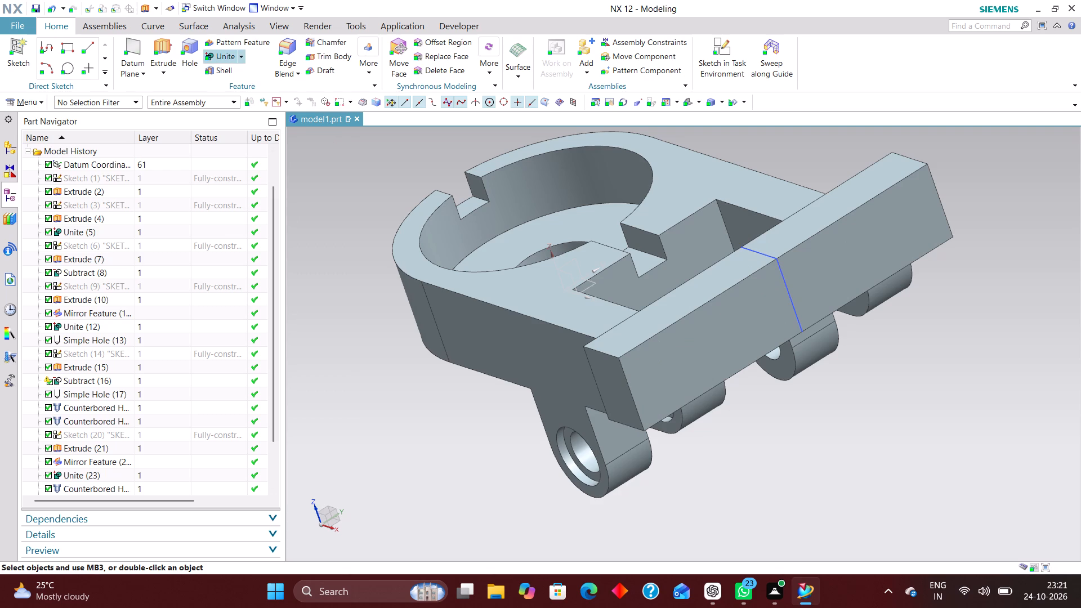
# Subtract the extruded block from the bracket body to cut open the upper outer part of both arm ends.
pyautogui.click(243, 59)
pyautogui.click(245, 79)
pyautogui.click(525, 280)
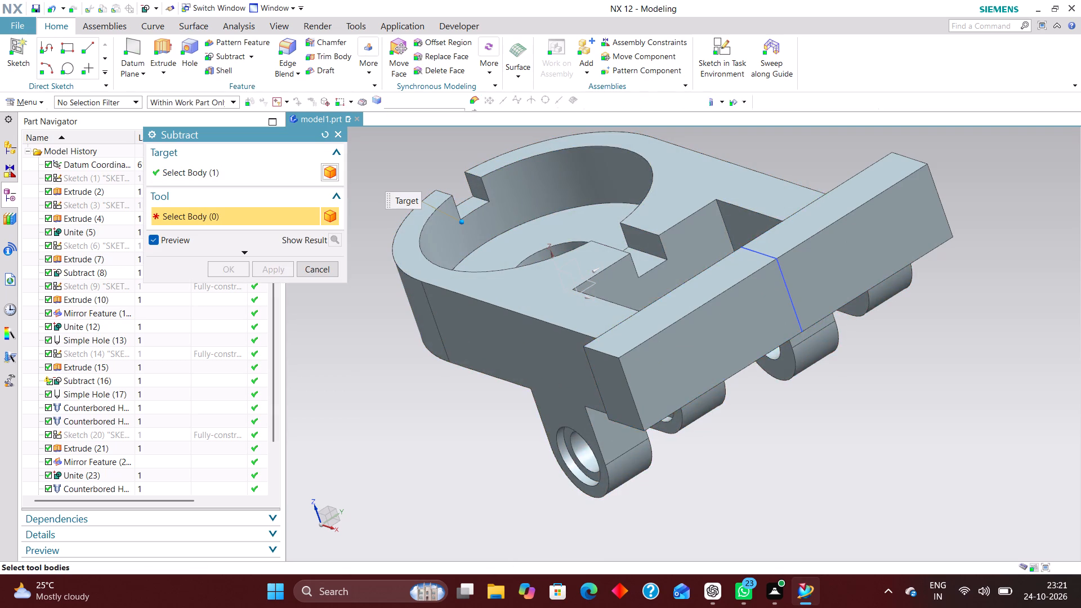
pyautogui.click(649, 374)
pyautogui.click(225, 265)
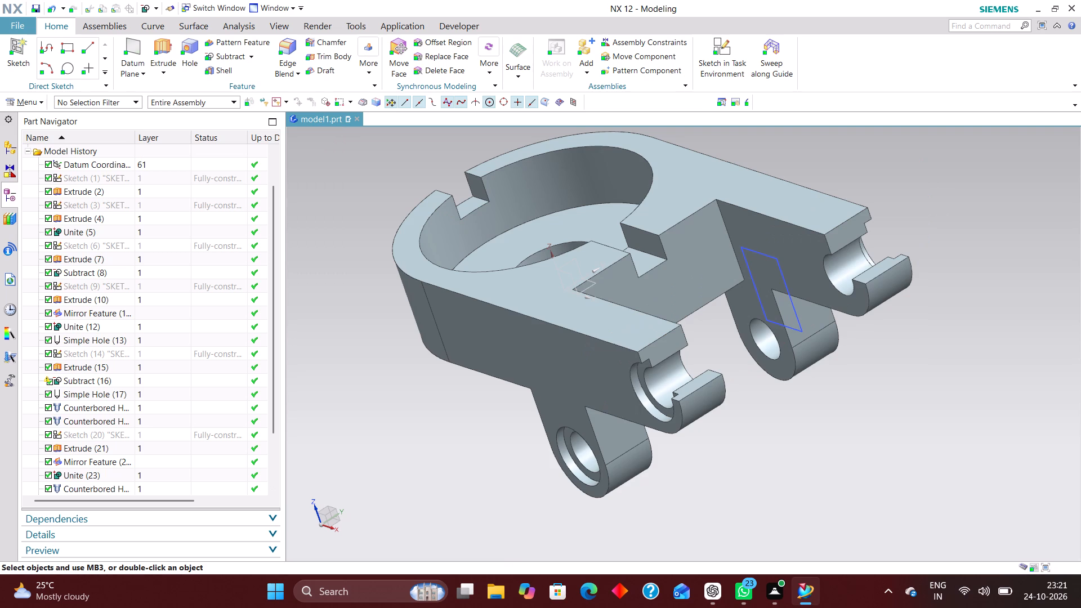
# Hide the rectangle sketch between the arm ends.
pyautogui.press('End')
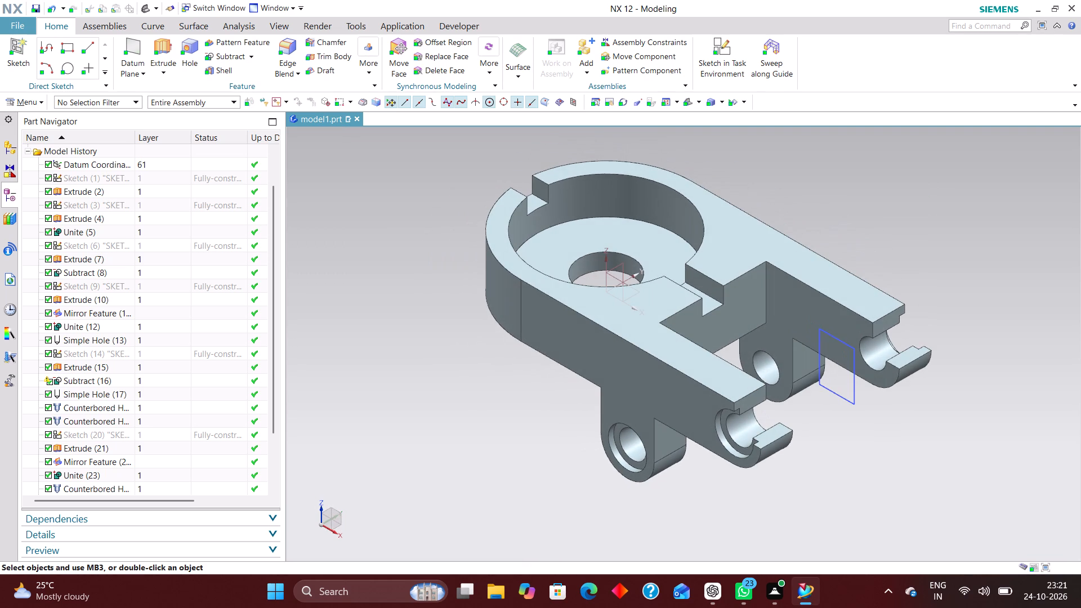
pyautogui.moveTo(855, 380); pyautogui.dragTo(848, 495, button='right')
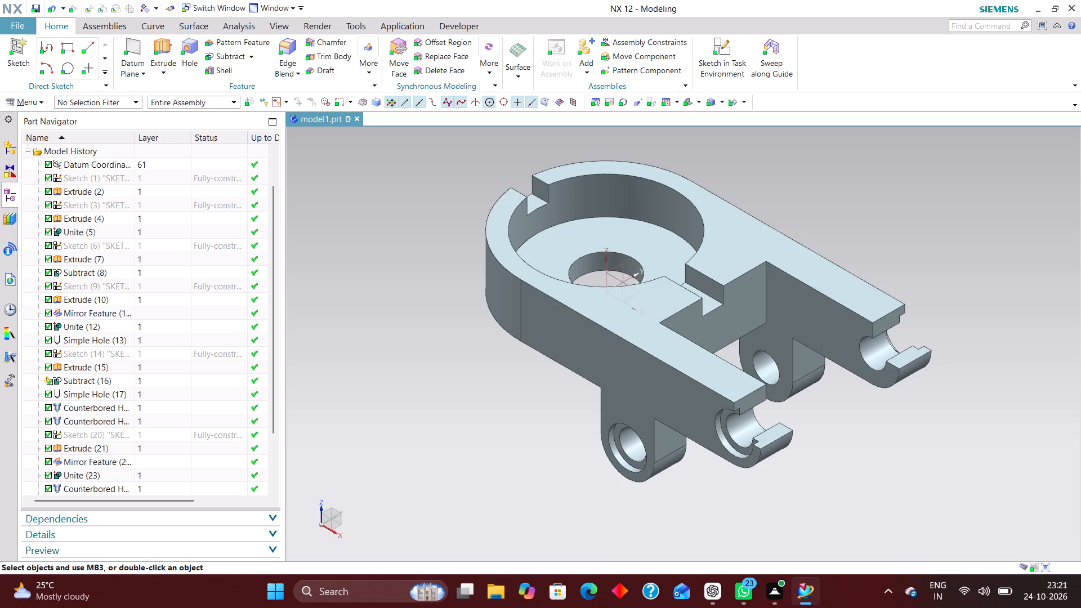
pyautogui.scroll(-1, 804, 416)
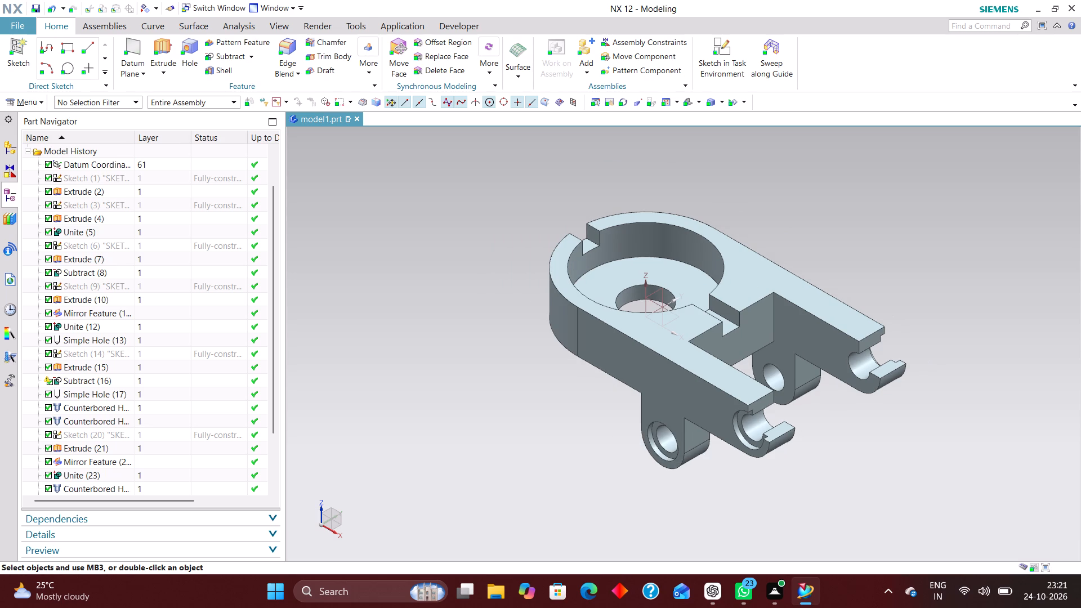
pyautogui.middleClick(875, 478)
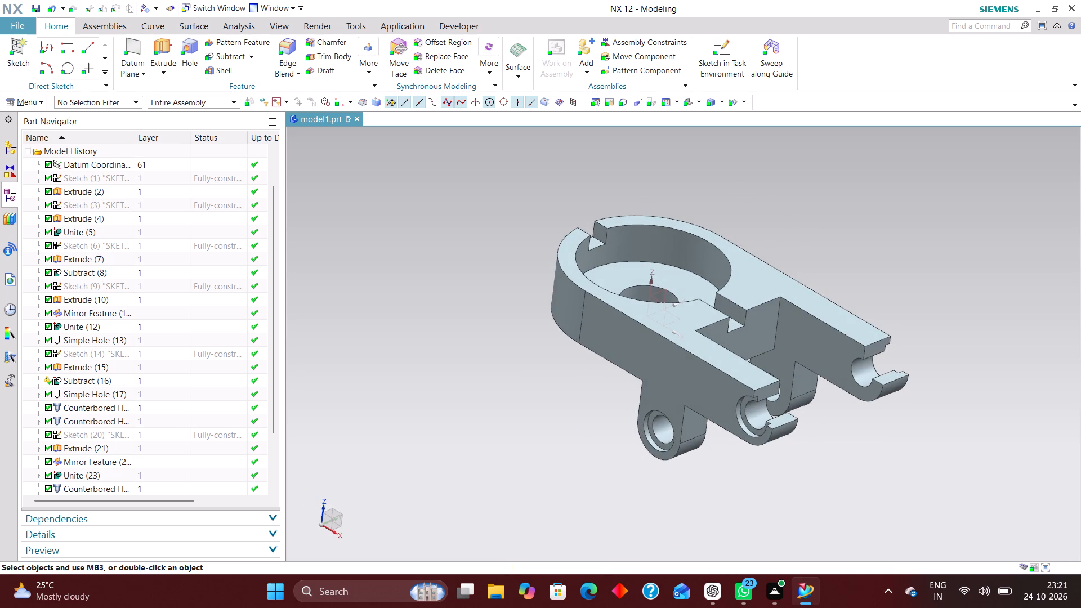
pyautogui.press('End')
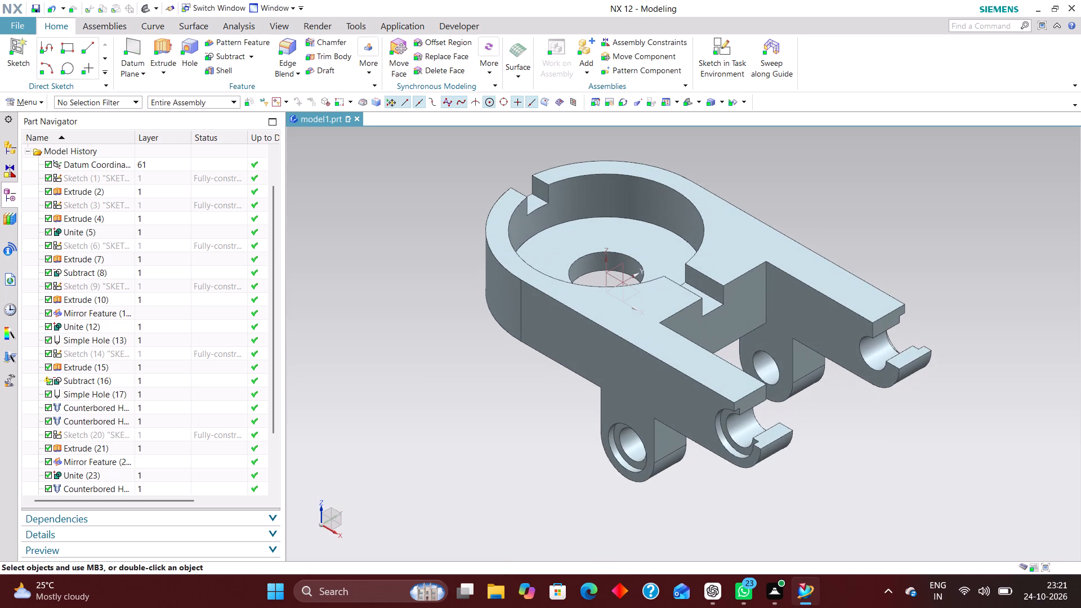
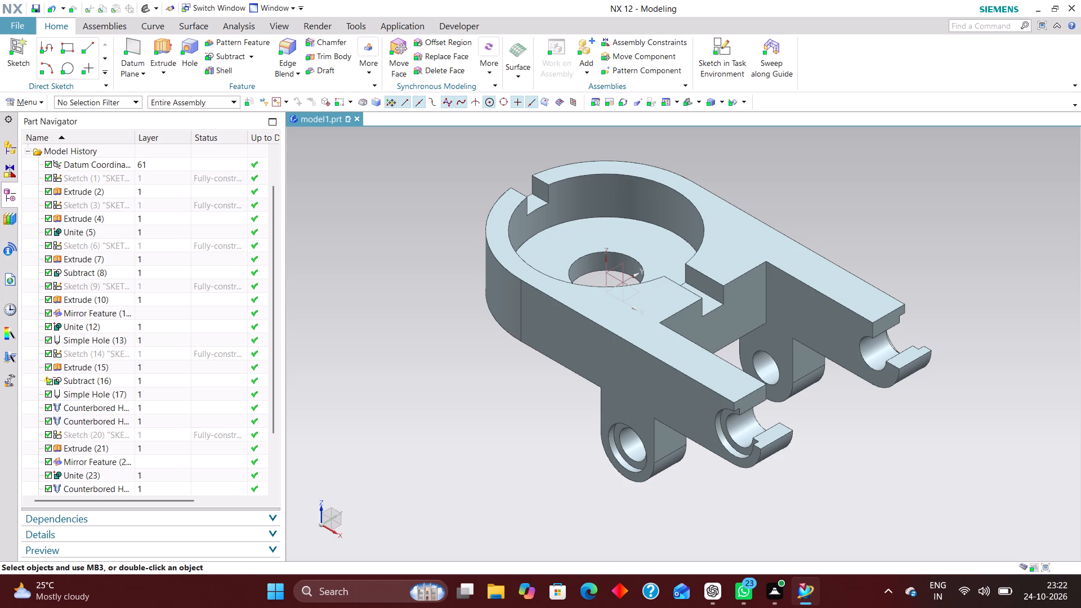
# Collect the two simple holes and four counterbored holes, without the datum coordinate system, in a top-level feature group named HOLES.
pyautogui.scroll(-2, 772, 453)
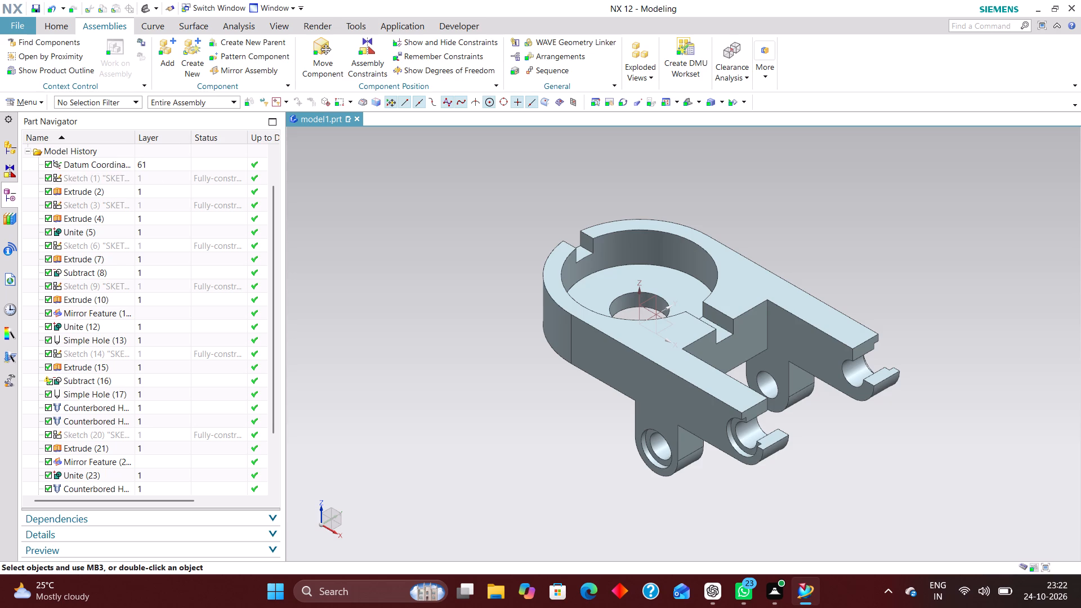
pyautogui.scroll(3, 88, 311)
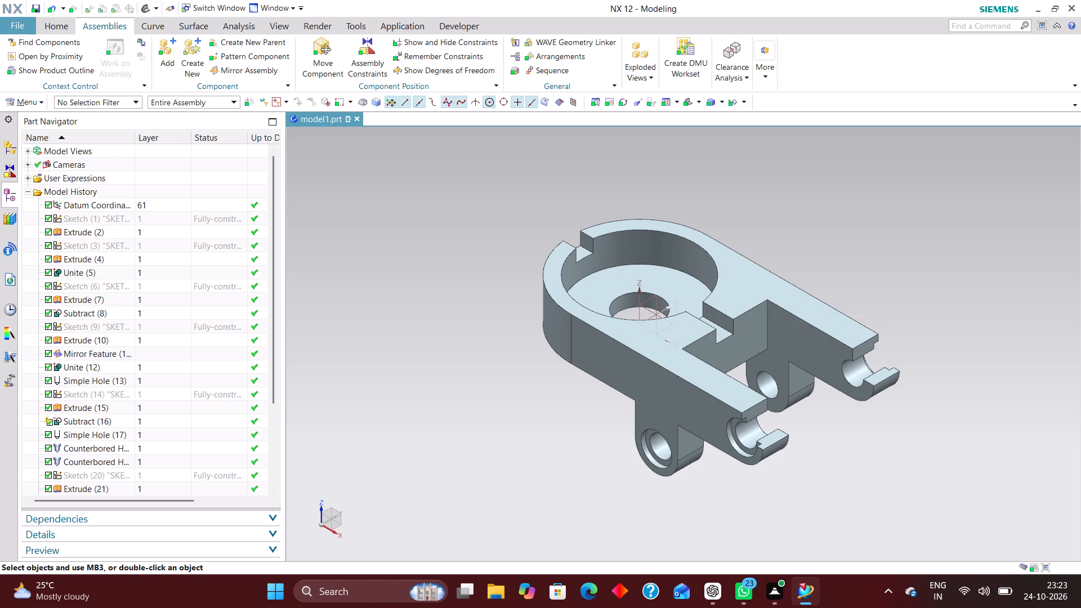
pyautogui.click(154, 200)
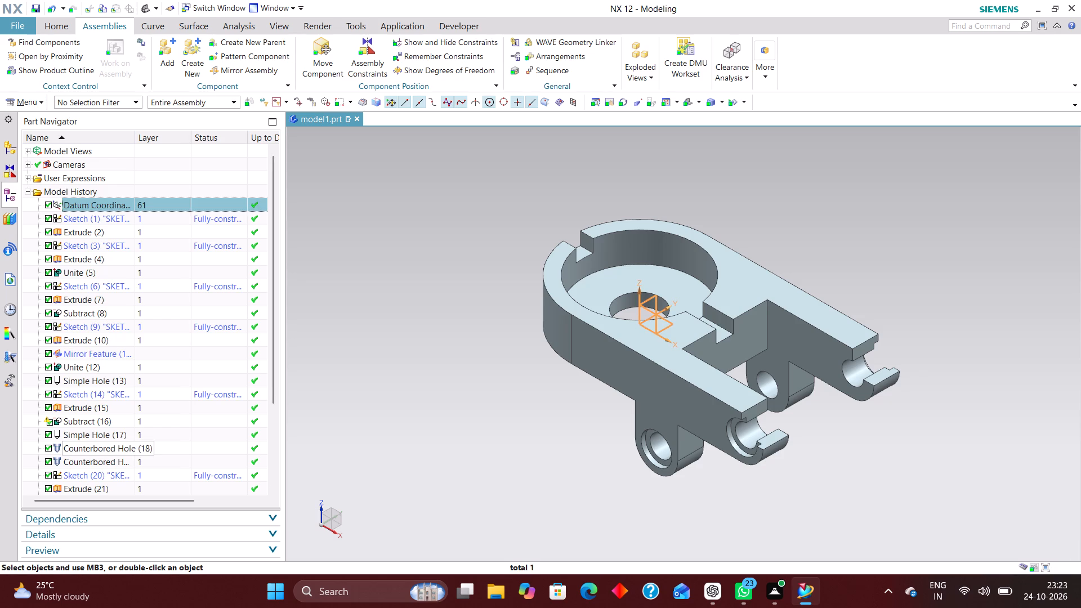
pyautogui.scroll(-1, 102, 425)
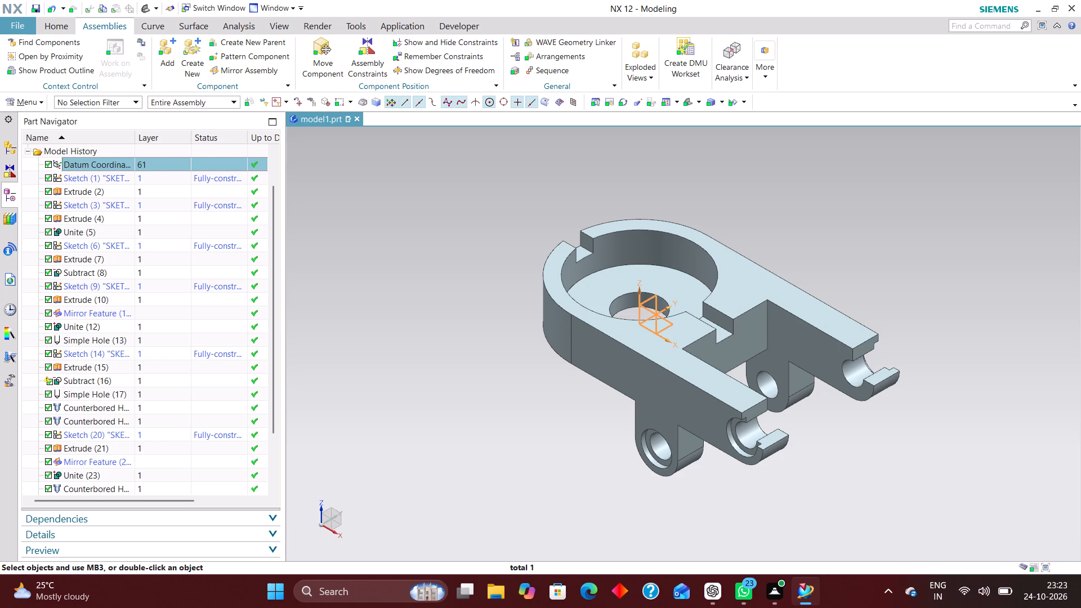
pyautogui.keyDown('ctrl'); pyautogui.click(102, 336); pyautogui.keyUp('ctrl')
pyautogui.keyDown('ctrl'); pyautogui.click(120, 391); pyautogui.keyUp('ctrl')
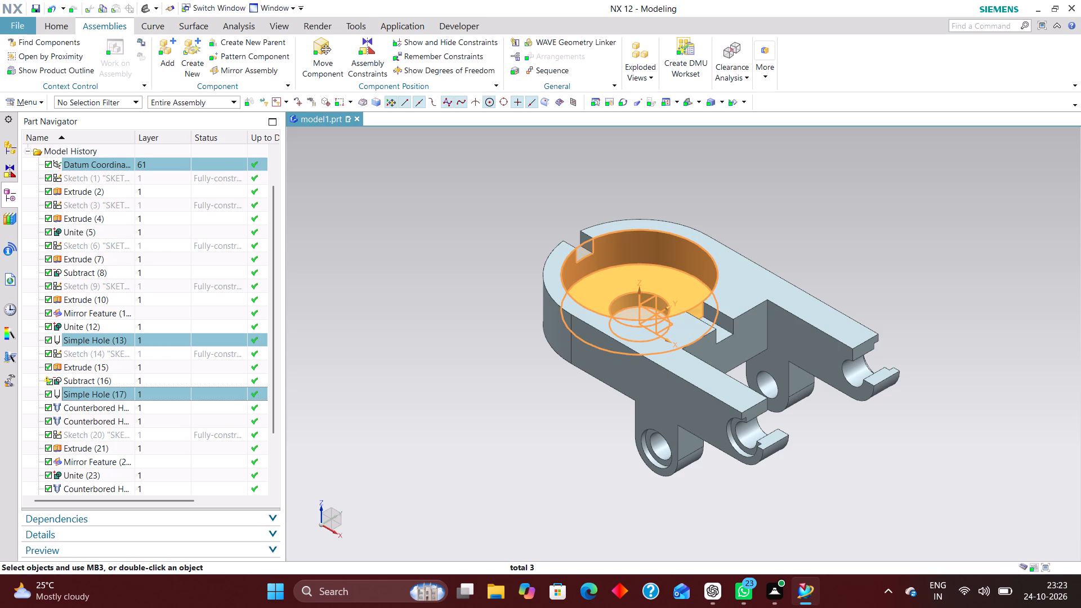
pyautogui.keyDown('ctrl'); pyautogui.click(113, 405); pyautogui.keyUp('ctrl')
pyautogui.keyDown('ctrl'); pyautogui.click(114, 419); pyautogui.keyUp('ctrl')
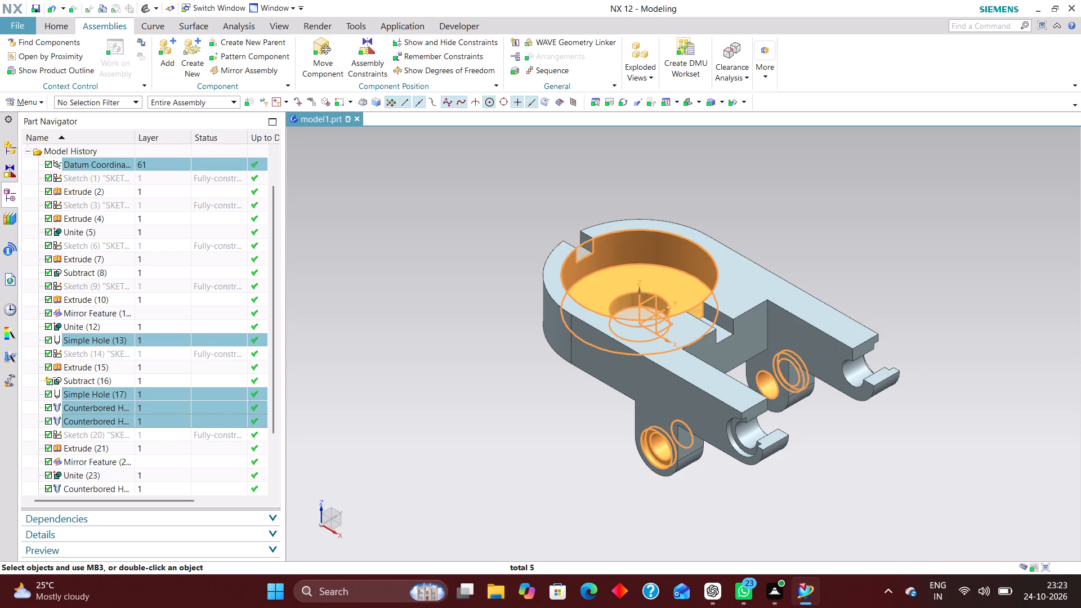
pyautogui.keyDown('ctrl'); pyautogui.click(116, 488); pyautogui.keyUp('ctrl')
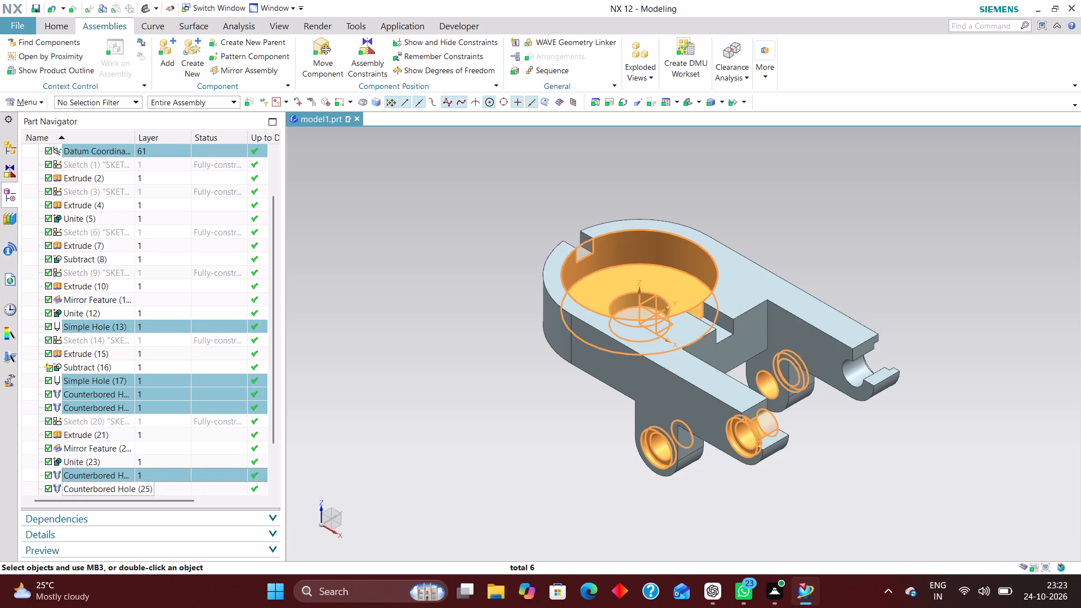
pyautogui.keyDown('ctrl'); pyautogui.click(116, 488); pyautogui.keyUp('ctrl')
pyautogui.scroll(-4, 123, 431)
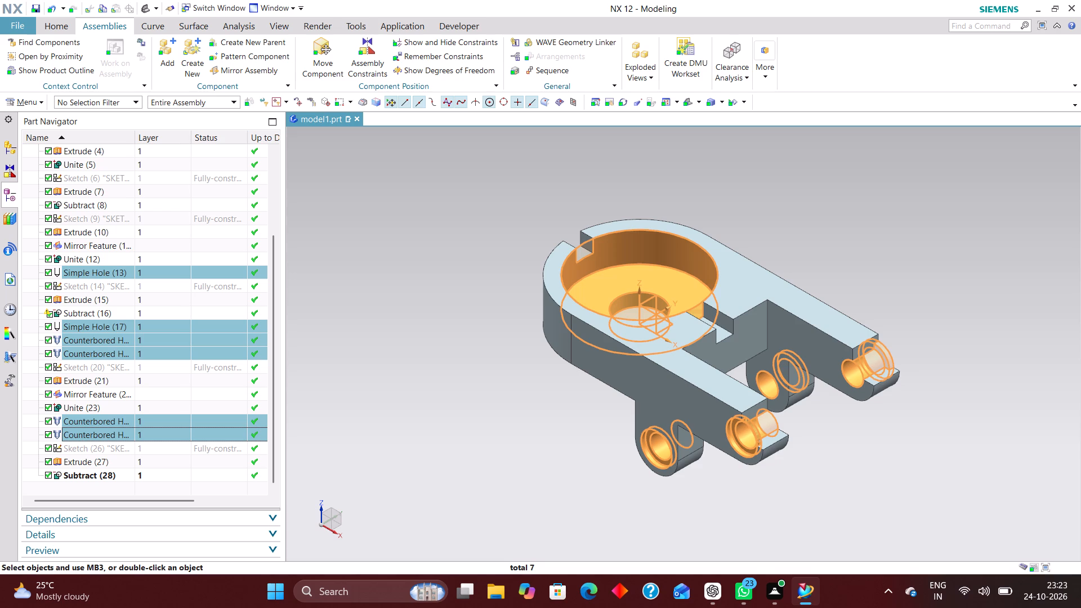
pyautogui.rightClick(122, 422)
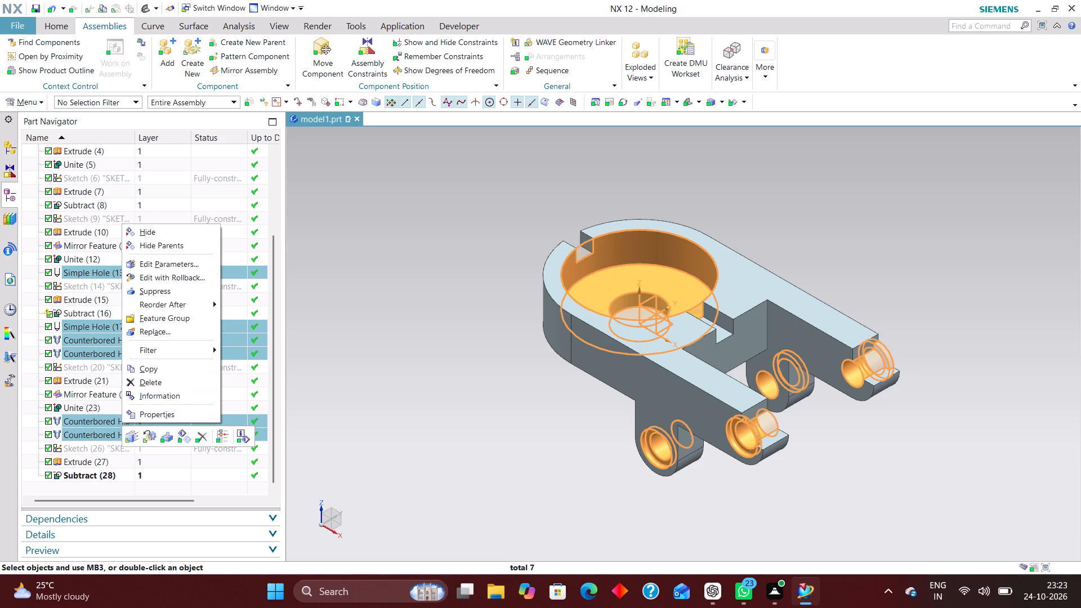
pyautogui.click(157, 320)
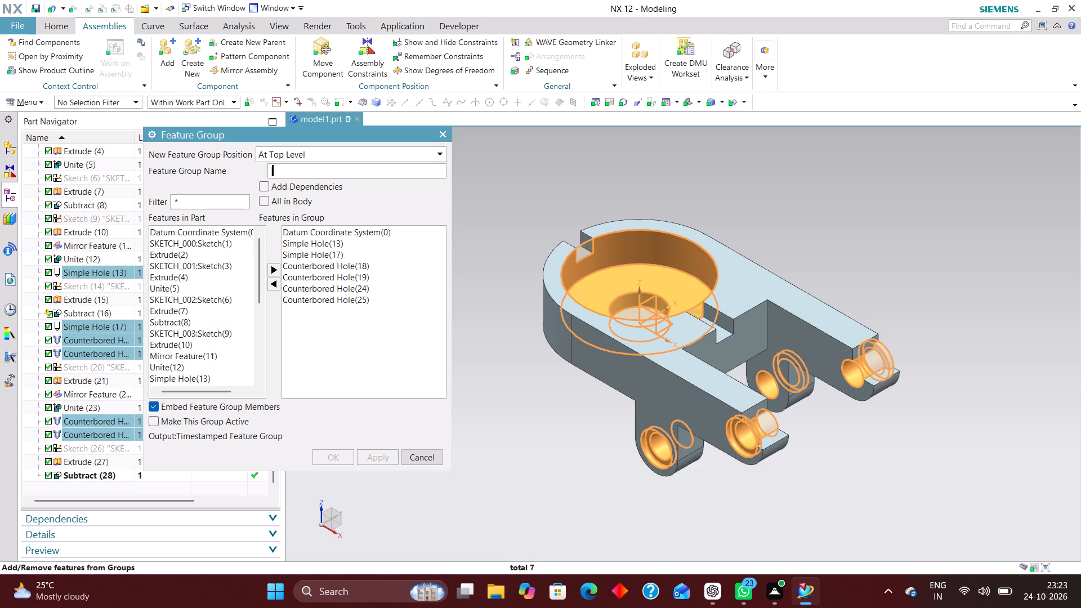
pyautogui.write('HOLES')
pyautogui.press('Return')
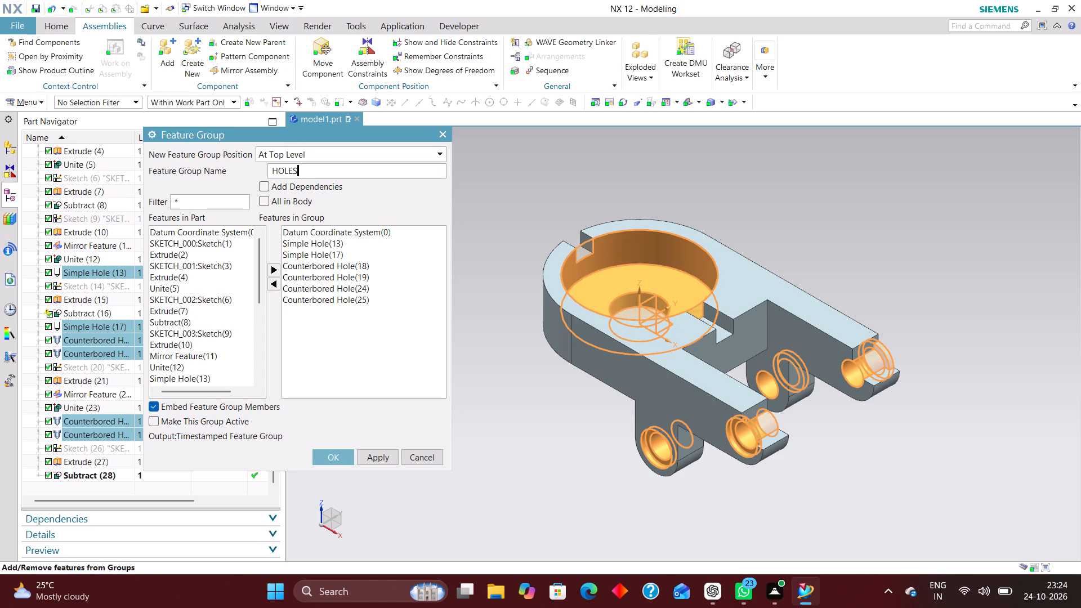
pyautogui.scroll(8, 68, 226)
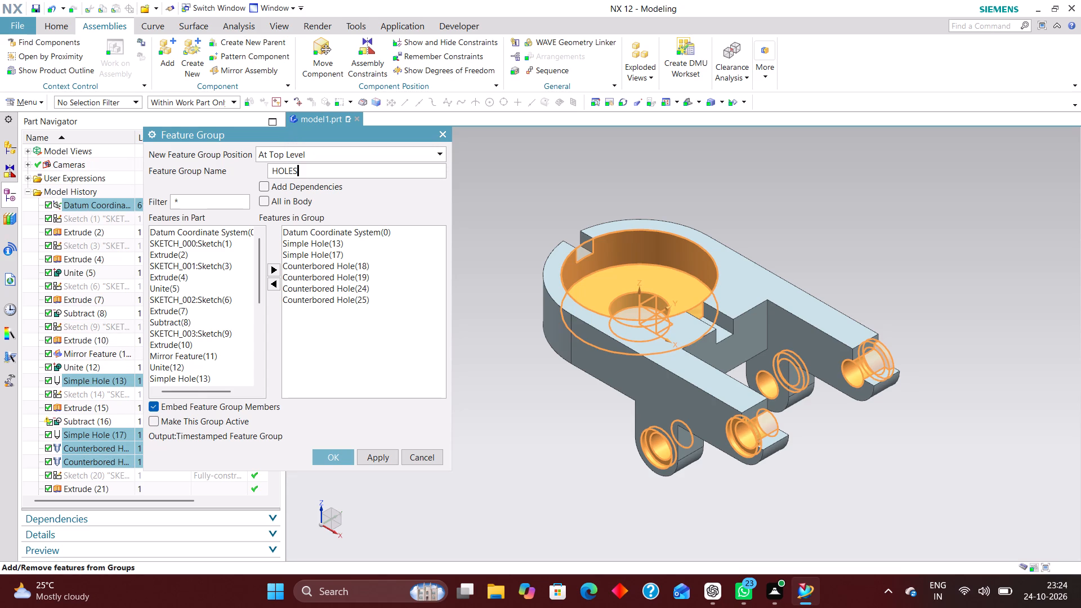
pyautogui.keyDown('ctrl'); pyautogui.click(99, 202); pyautogui.keyUp('ctrl')
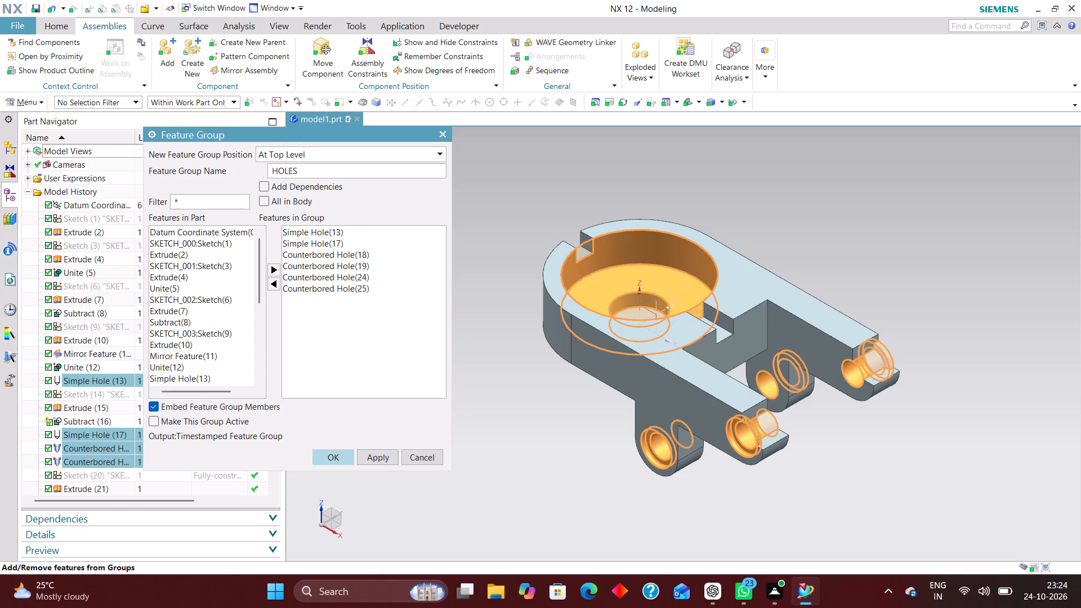
pyautogui.click(327, 455)
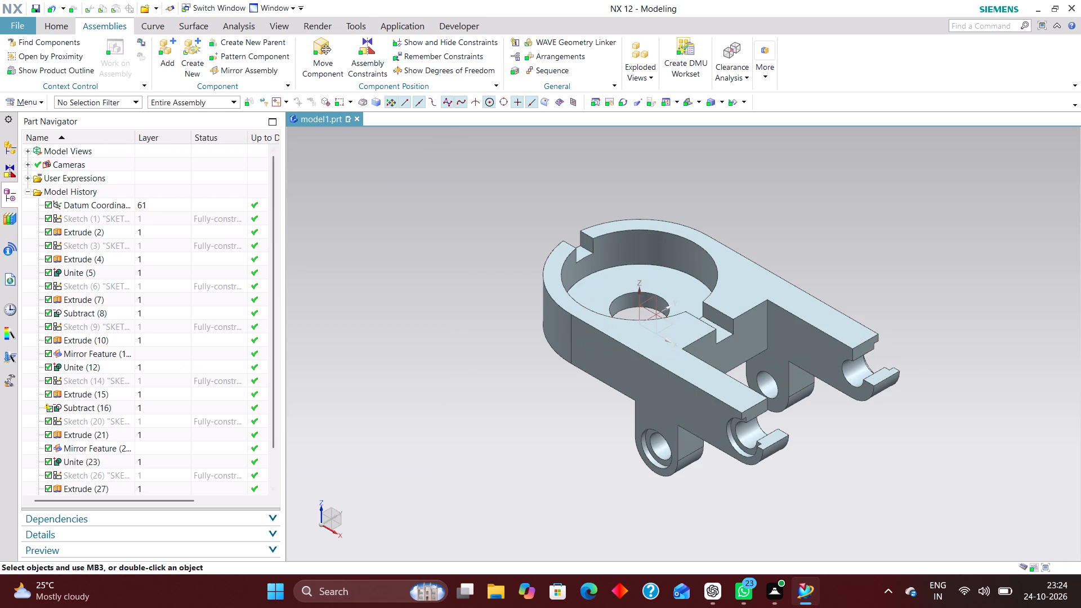
# Move the datum coordinate system to layer 220.
pyautogui.scroll(-3, 152, 348)
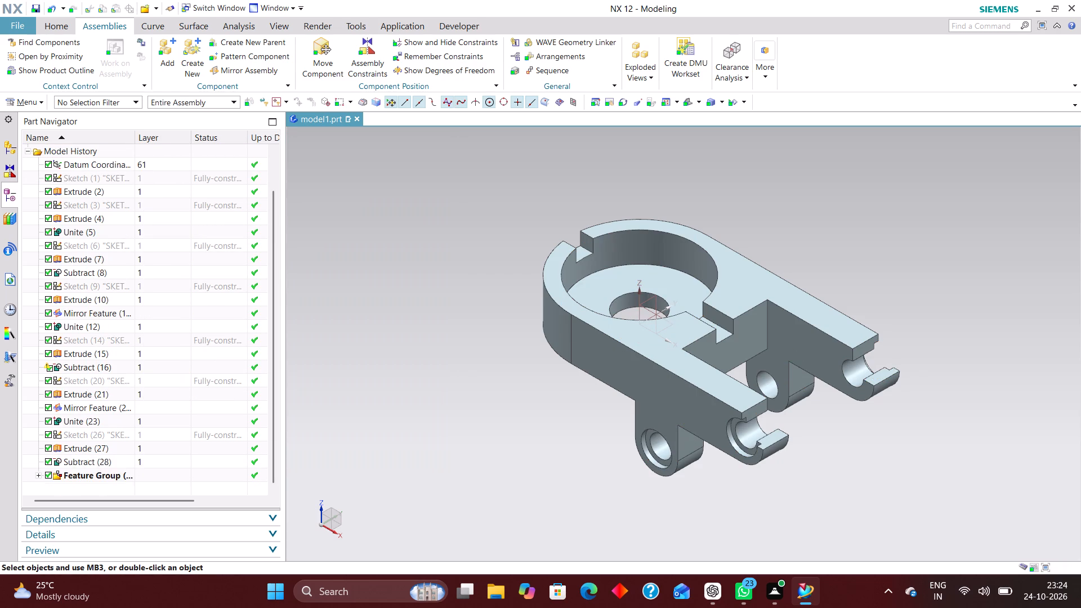
pyautogui.scroll(6, 121, 296)
pyautogui.click(172, 205)
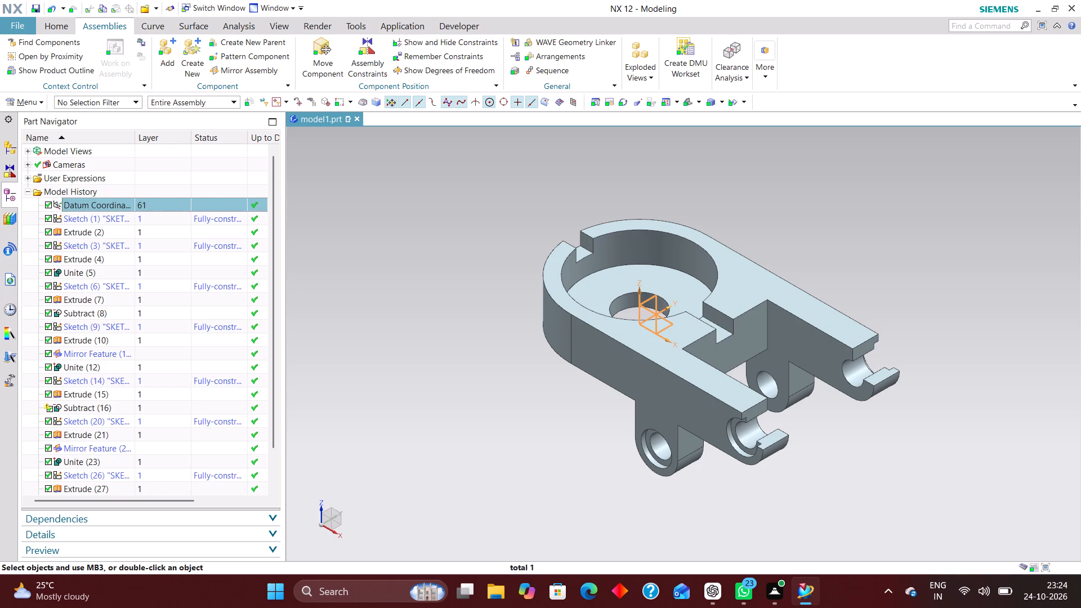
pyautogui.hotkey('ctrl', 'j')
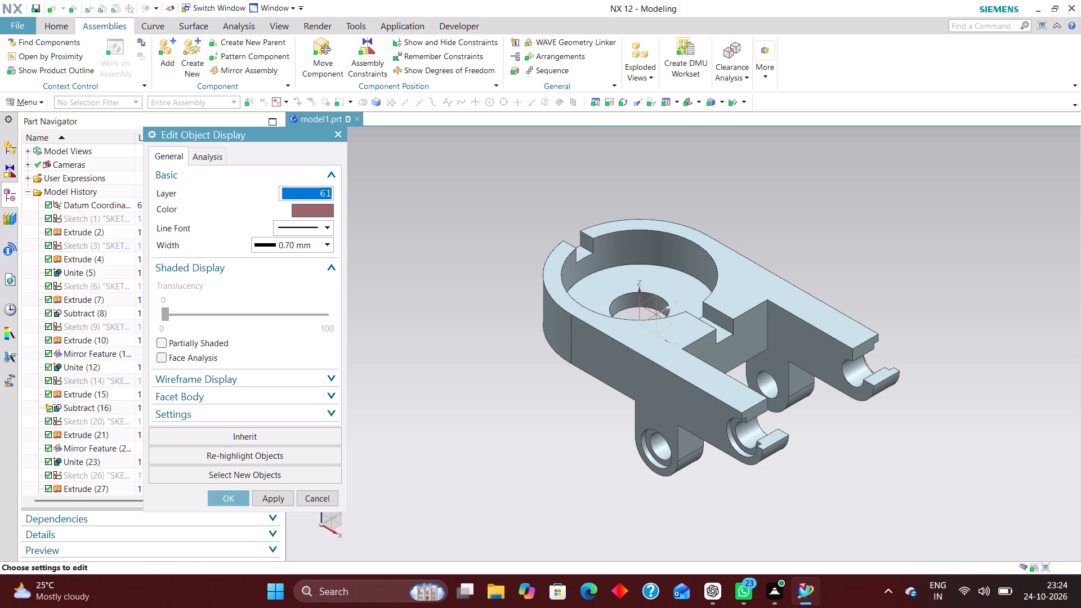
pyautogui.write('220')
pyautogui.press('Return')
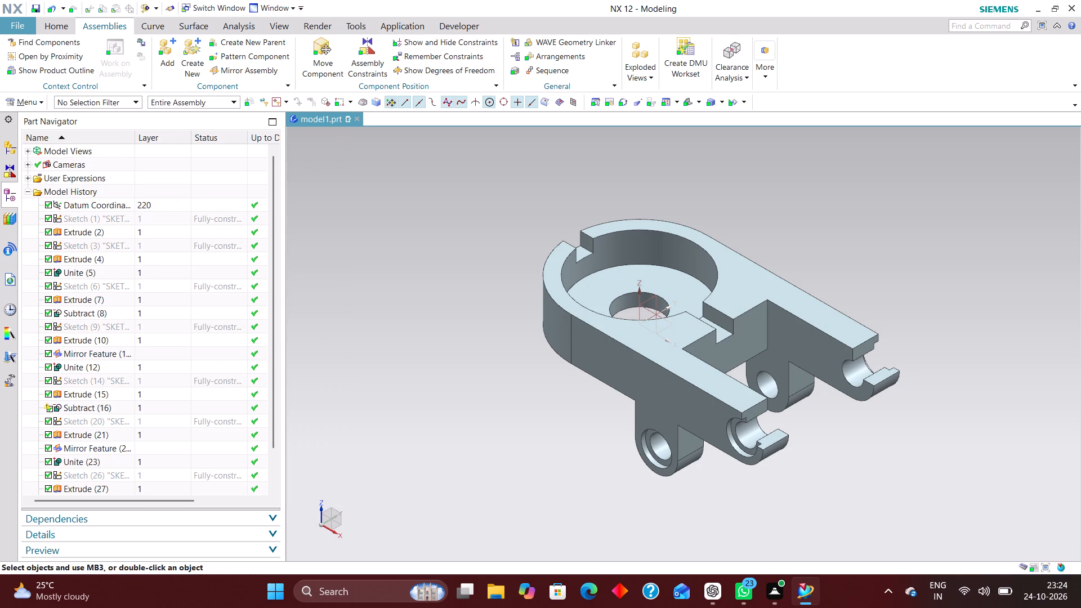
# Move the base profile sketch, Sketch (1), to layer 11.
pyautogui.click(147, 218)
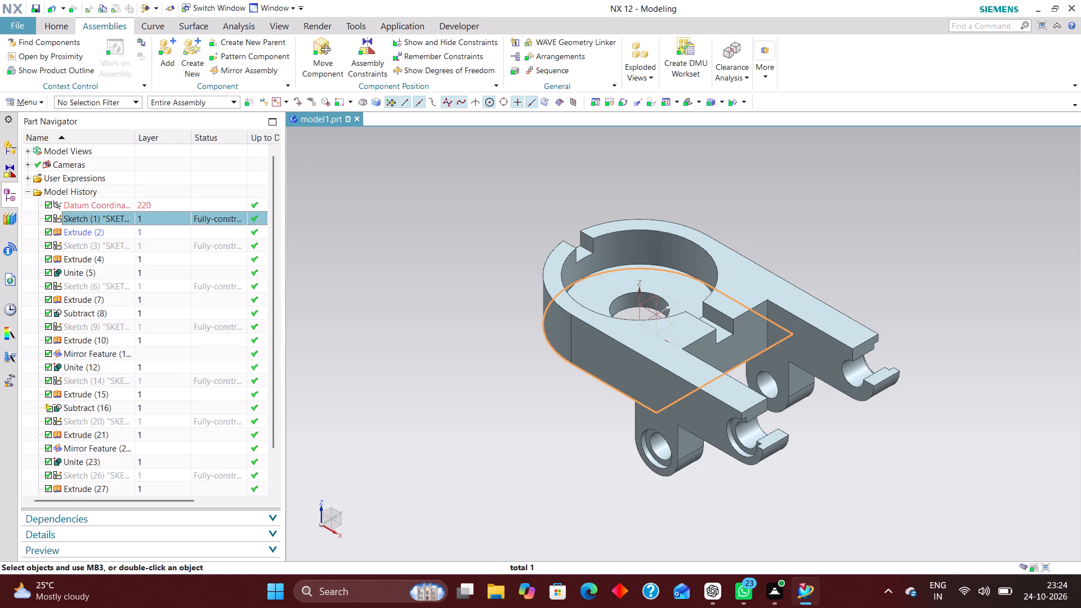
pyautogui.hotkey('ctrl', 'j')
pyautogui.write('11')
pyautogui.press('Return')
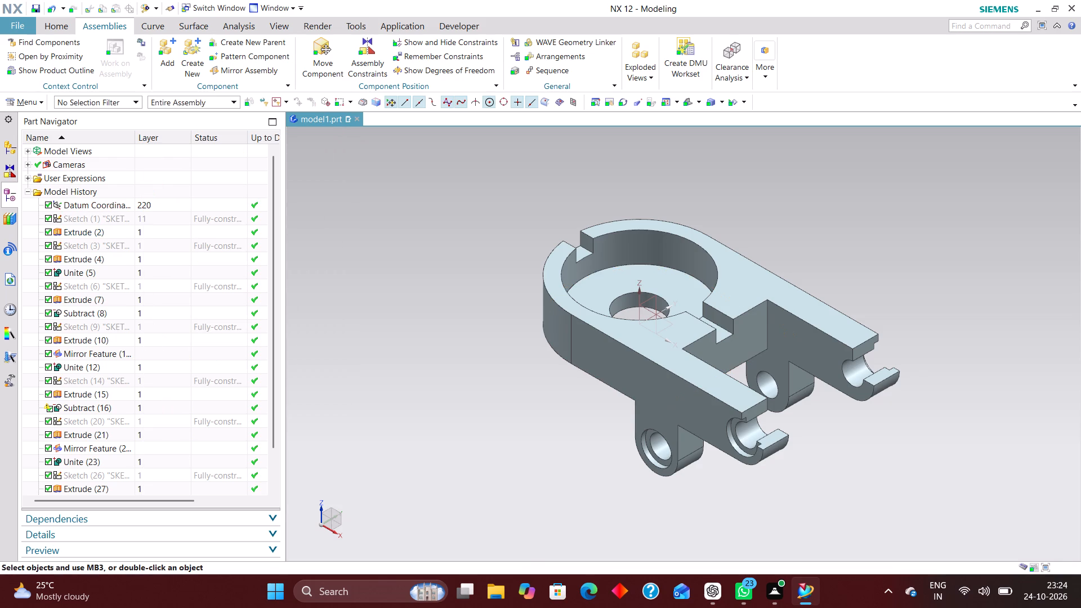
# Move the bracket body to layer 2 through its first extrusion, Extrude (2).
pyautogui.click(145, 230)
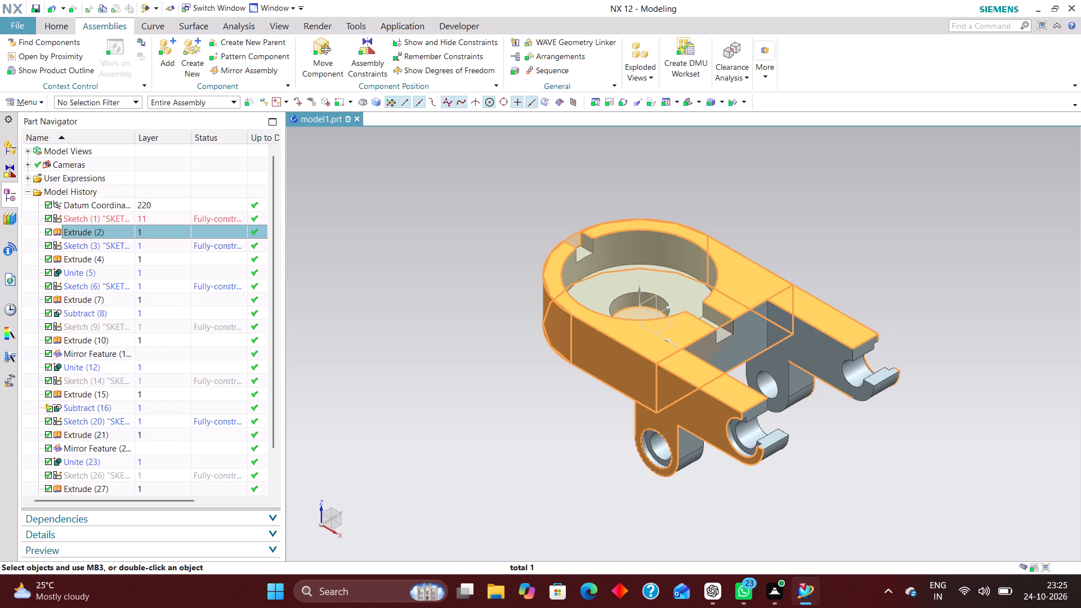
pyautogui.hotkey('ctrl', 'j')
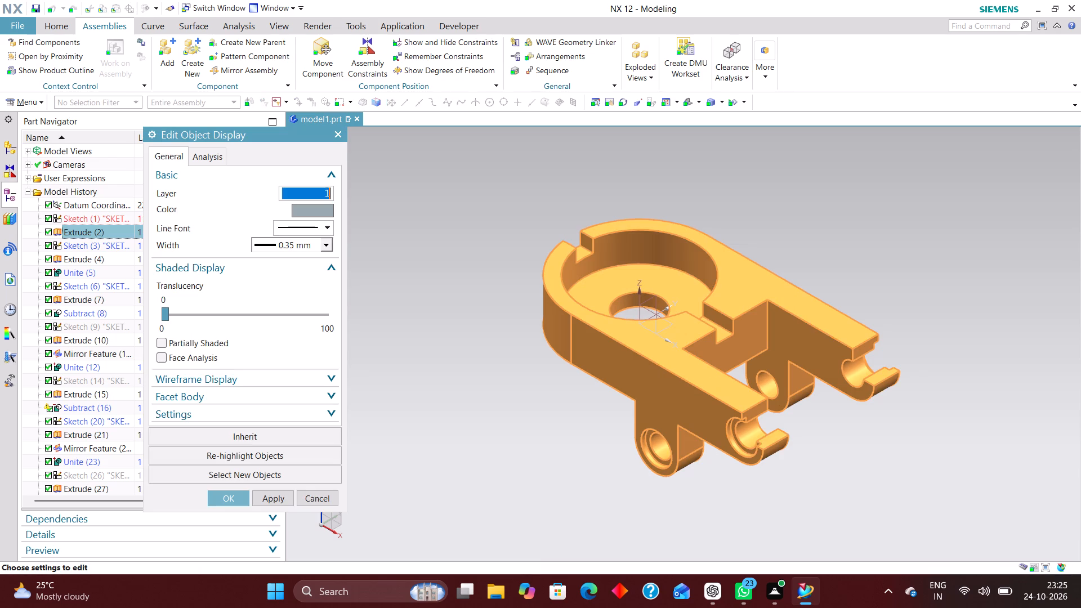
pyautogui.press('2')
pyautogui.press('Return')
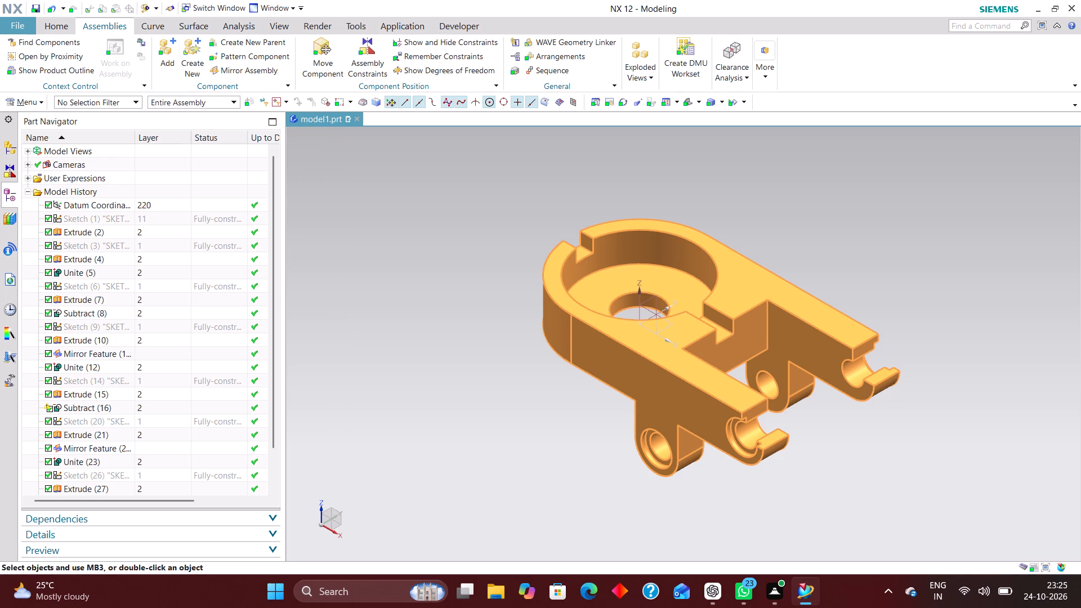
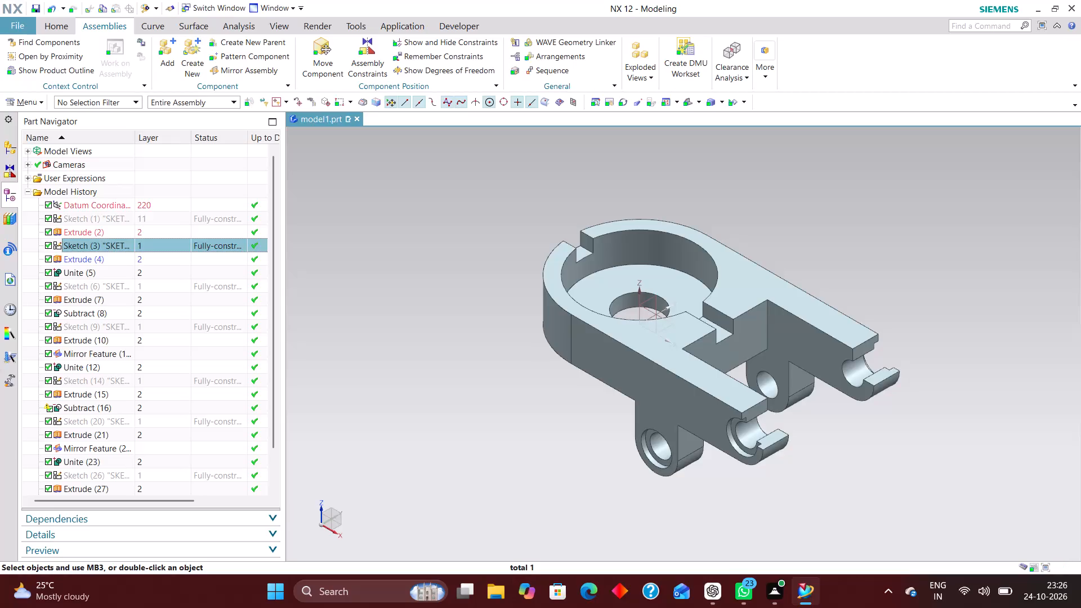
# Move Sketch (3) to layer 12.
pyautogui.hotkey('ctrl', 'j')
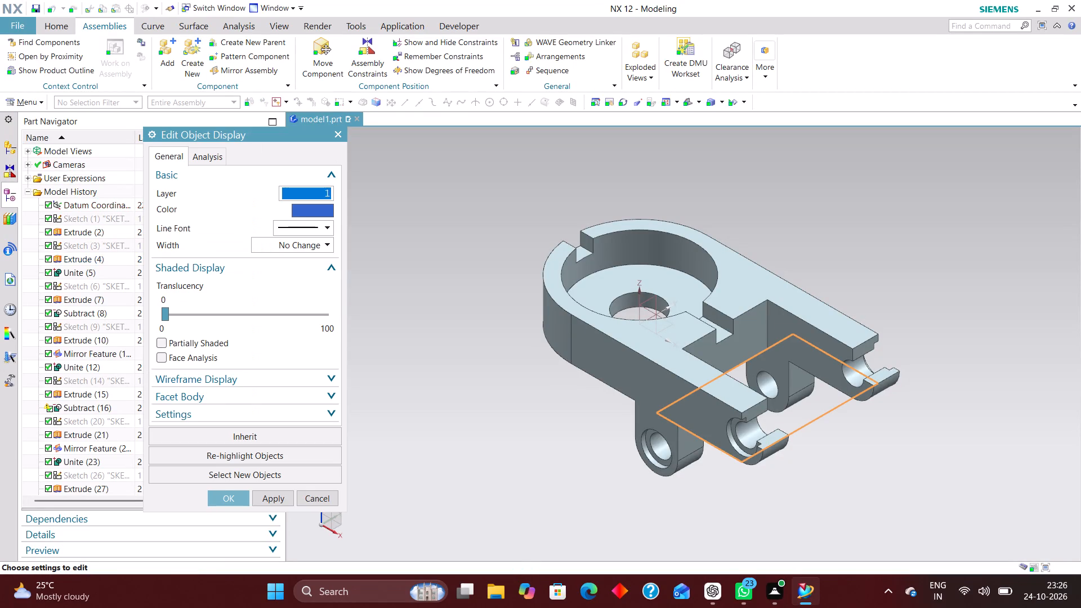
pyautogui.write('12')
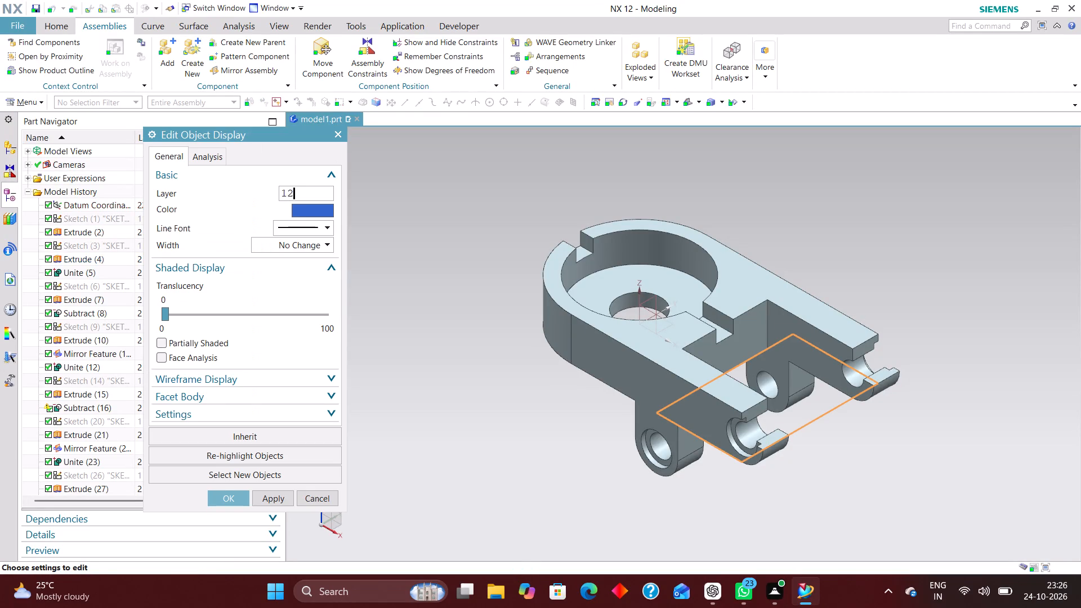
pyautogui.press('Return')
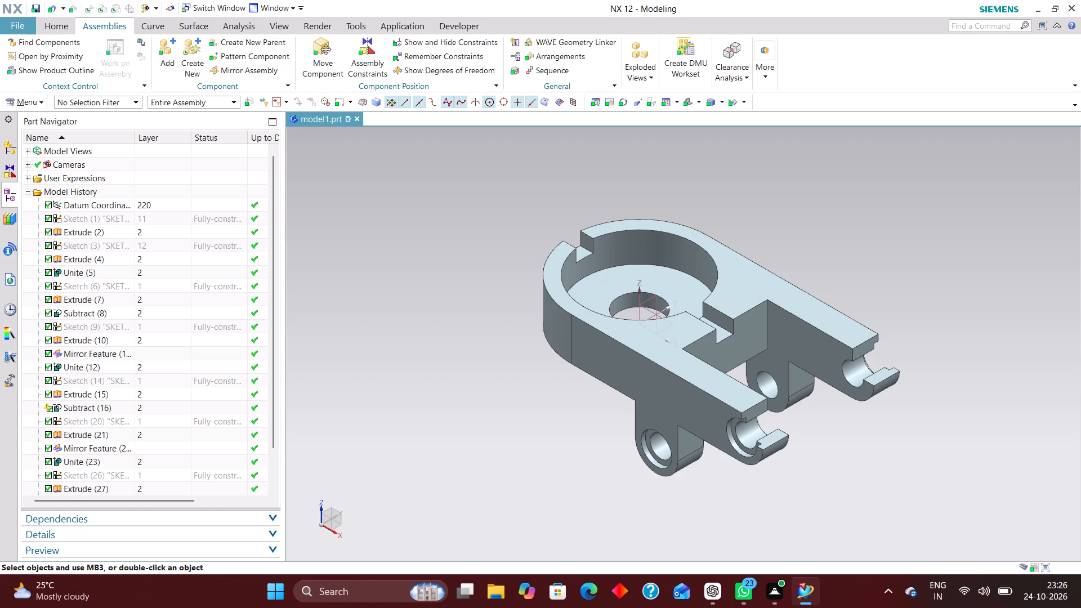
# Move Sketch (6) to layer 13.
pyautogui.click(156, 288)
pyautogui.hotkey('ctrl', 'alt', 'j')
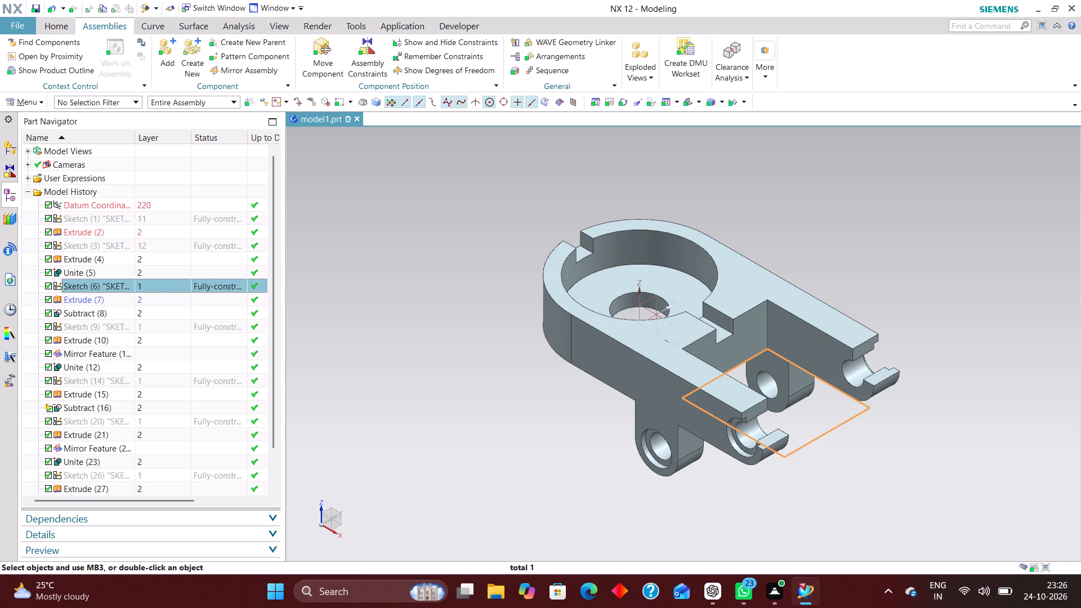
pyautogui.hotkey('ctrl', 'j')
pyautogui.write('13')
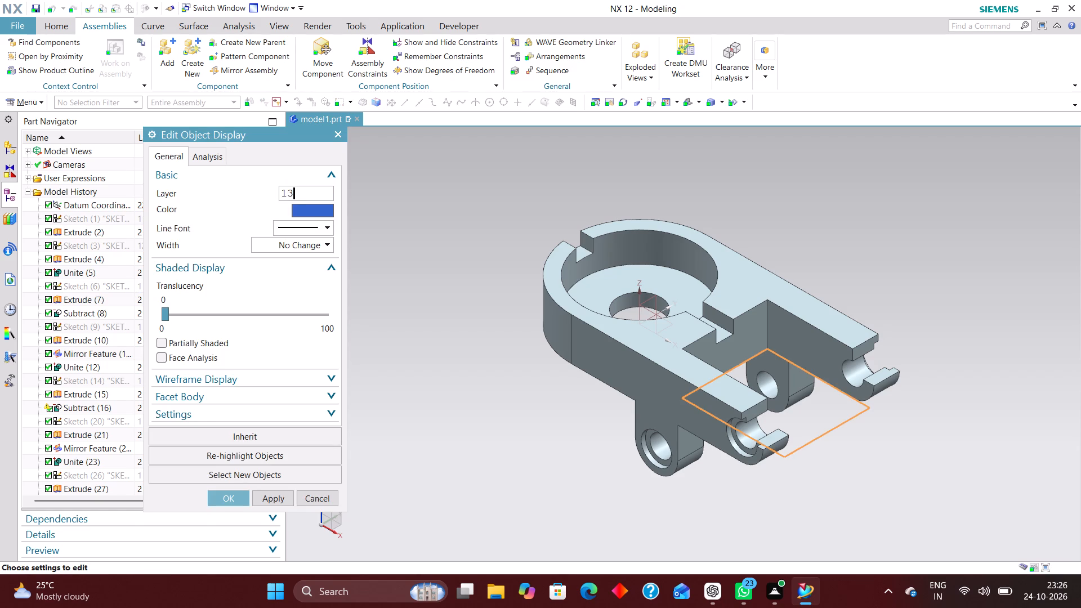
pyautogui.press('Return')
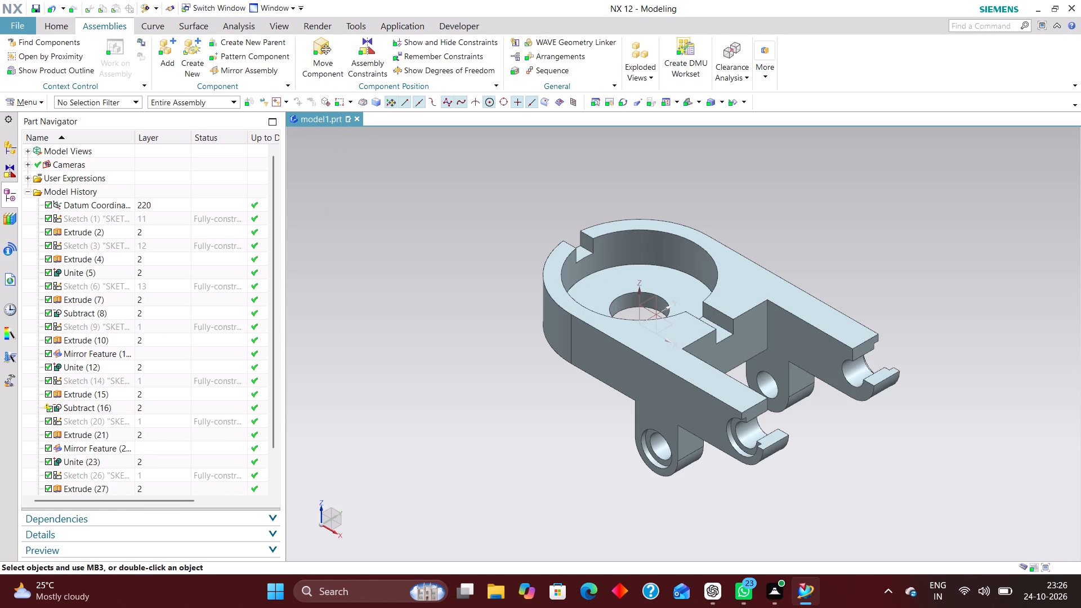
# Move Sketch (9) to layer 14.
pyautogui.click(148, 325)
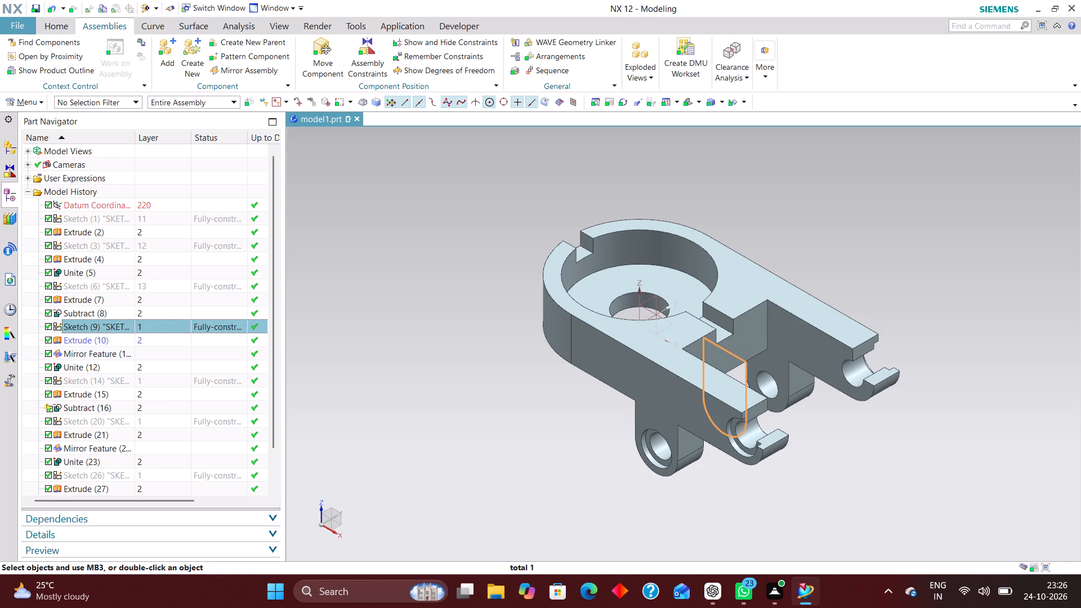
pyautogui.hotkey('ctrl', 'j')
pyautogui.write('14')
pyautogui.press('Return')
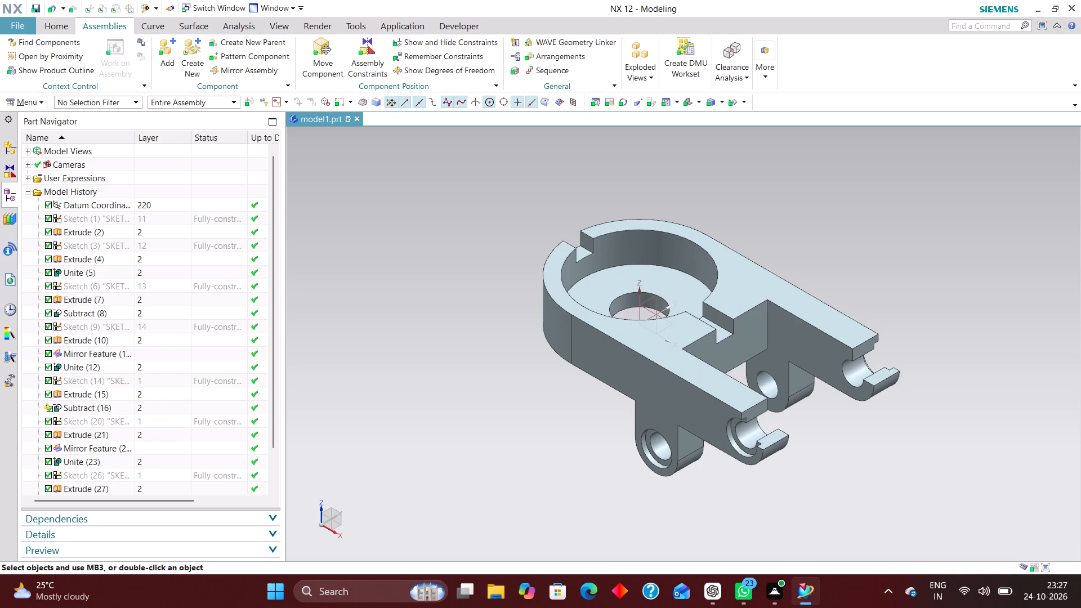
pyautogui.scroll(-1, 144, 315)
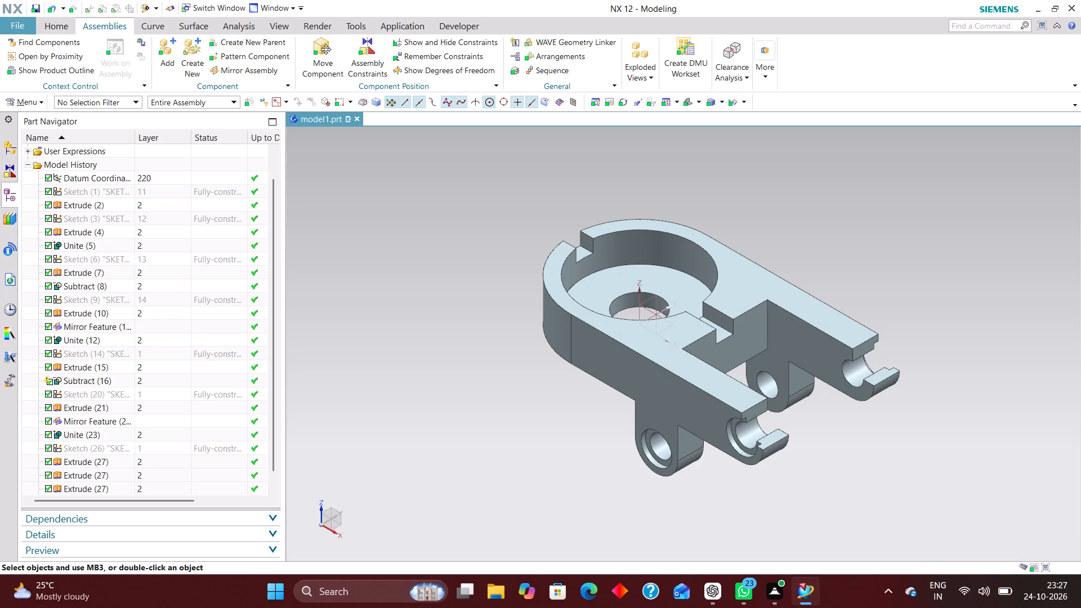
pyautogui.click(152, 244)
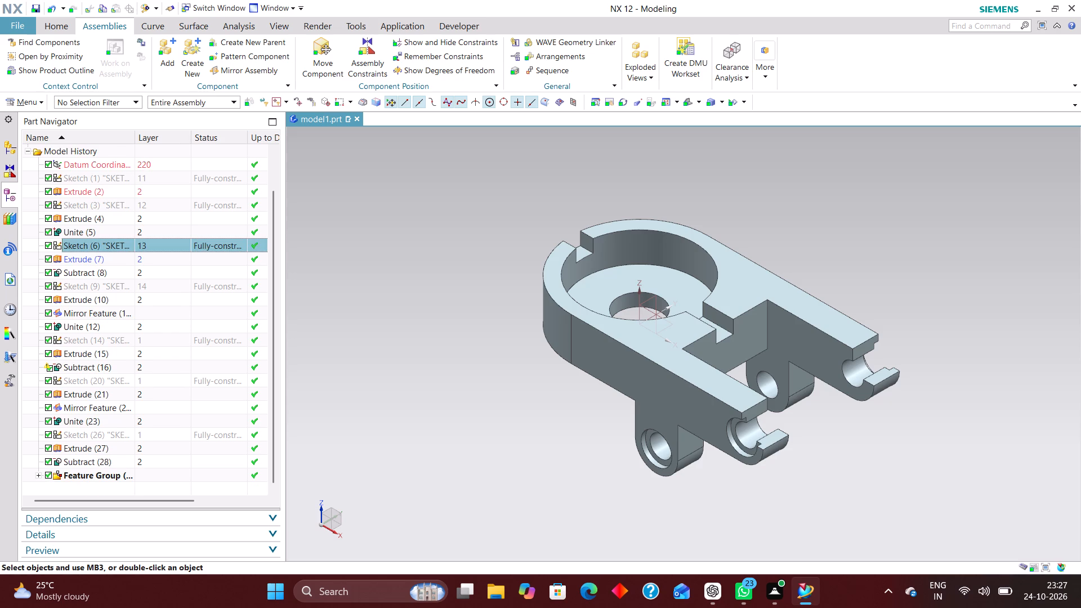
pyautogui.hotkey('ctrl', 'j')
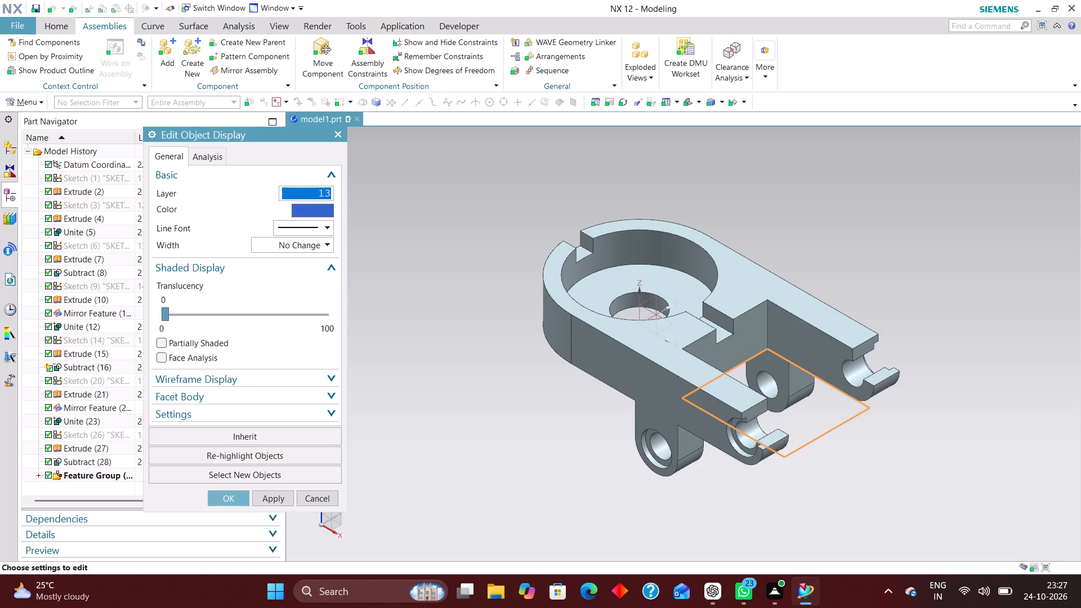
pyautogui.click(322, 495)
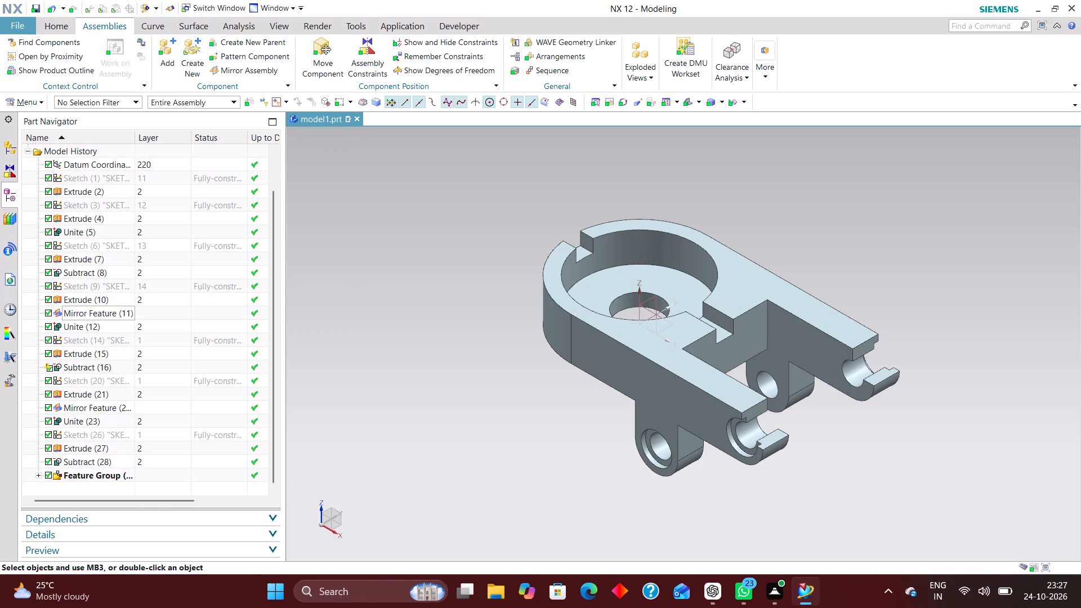
# Move Sketch (14) to layer 15.
pyautogui.click(147, 338)
pyautogui.hotkey('ctrl', 'j')
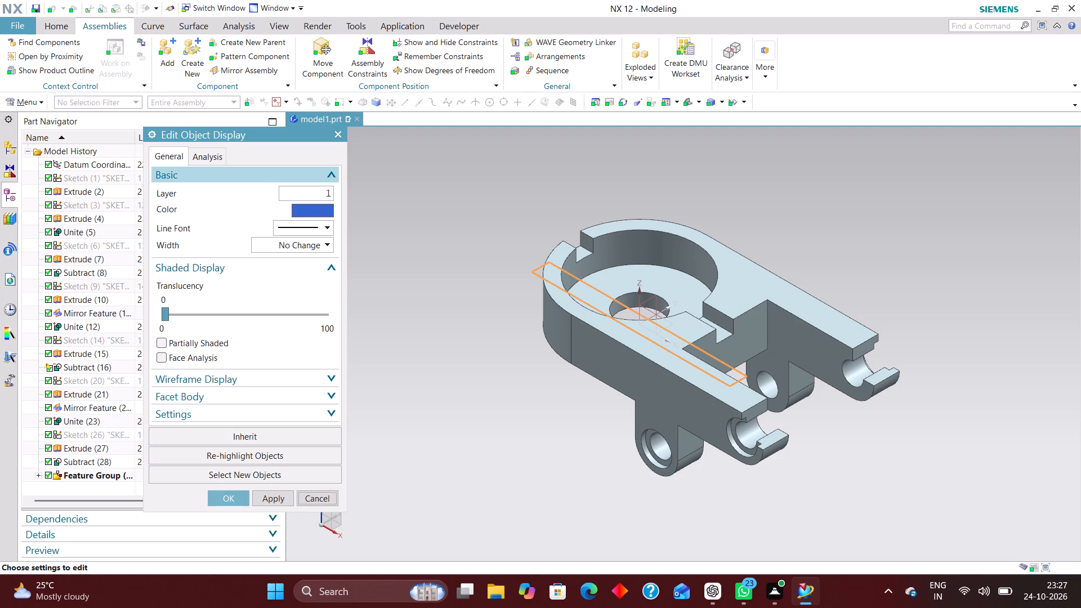
pyautogui.moveTo(309, 195); pyautogui.dragTo(578, 140)
pyautogui.write('15')
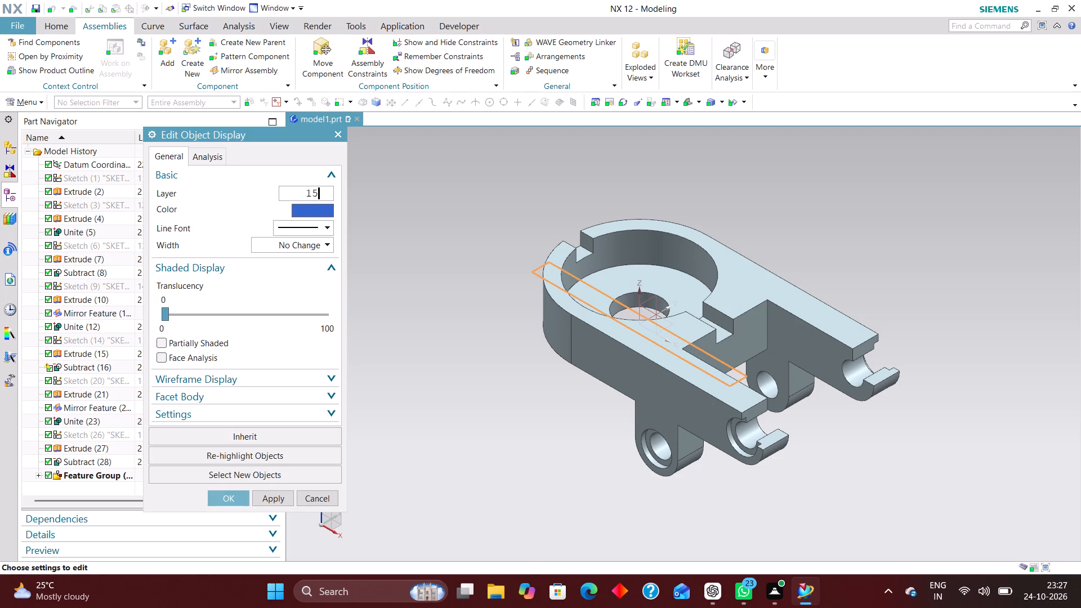
pyautogui.press('Return')
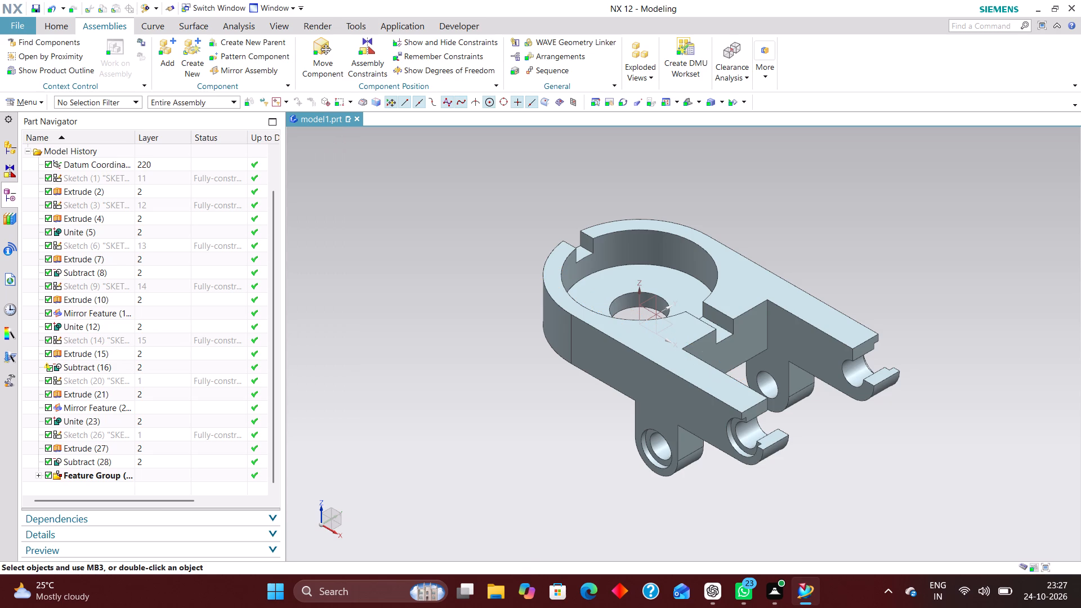
# Move Sketch (20) to layer 16.
pyautogui.click(147, 381)
pyautogui.hotkey('ctrl', 'j')
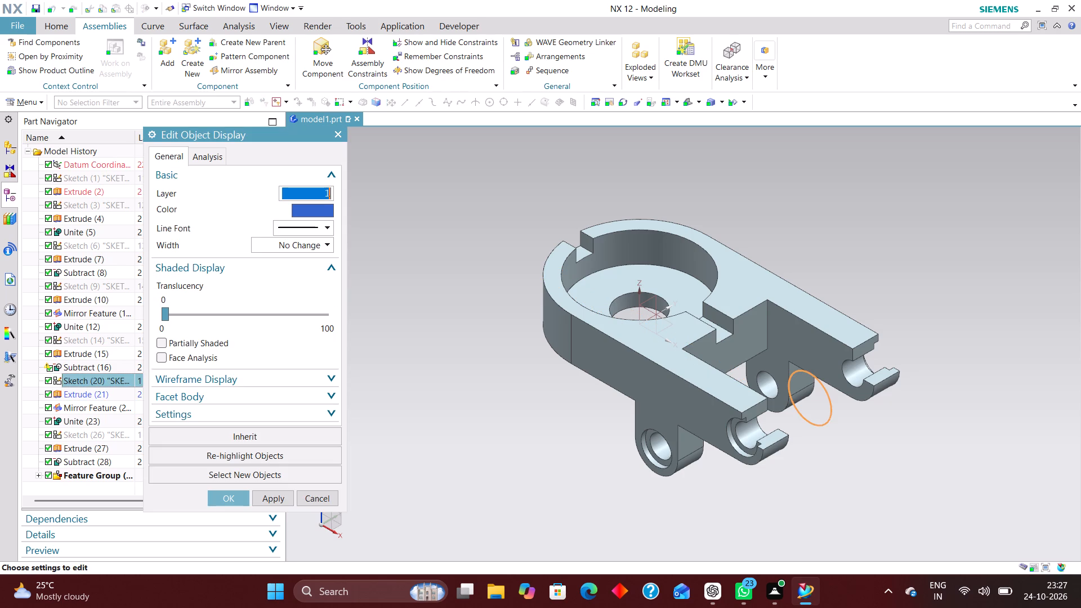
pyautogui.write('16')
pyautogui.press('Return')
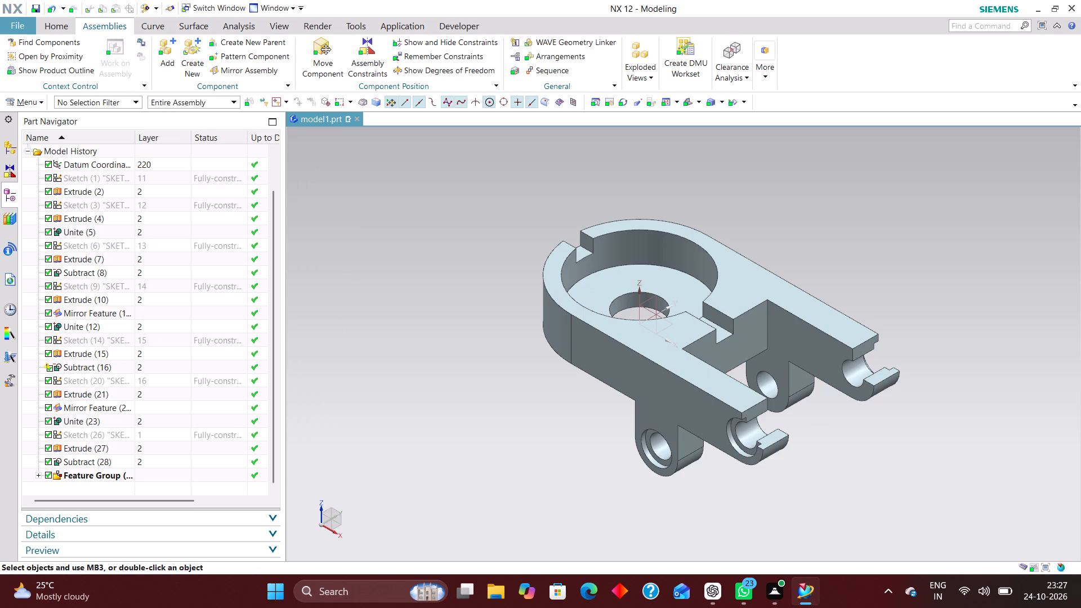
# Move Sketch (26) to layer 17.
pyautogui.click(153, 432)
pyautogui.hotkey('ctrl', 'j')
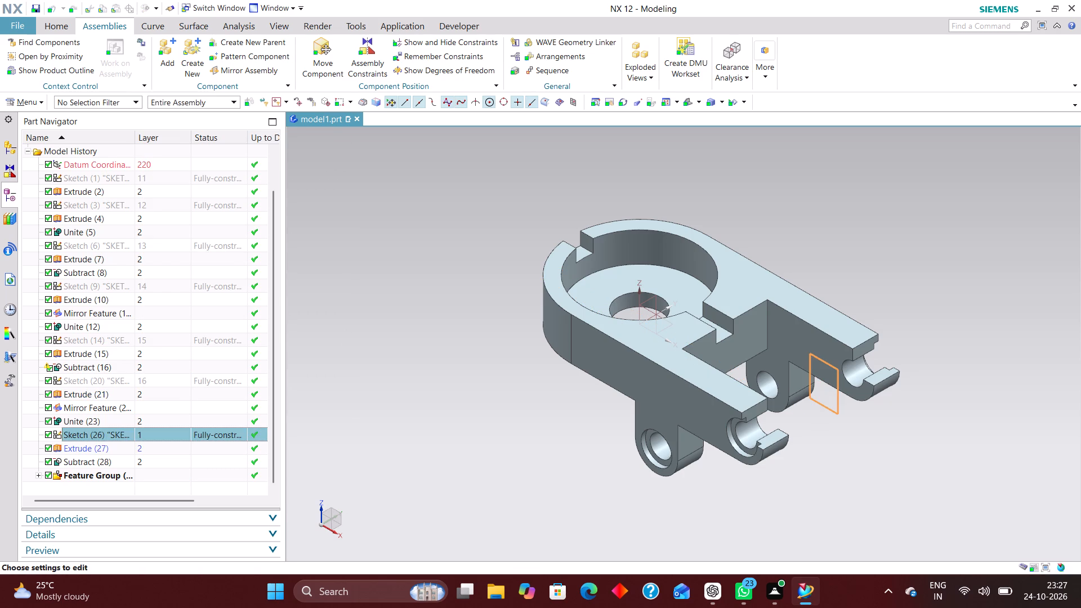
pyautogui.write('17')
pyautogui.press('Return')
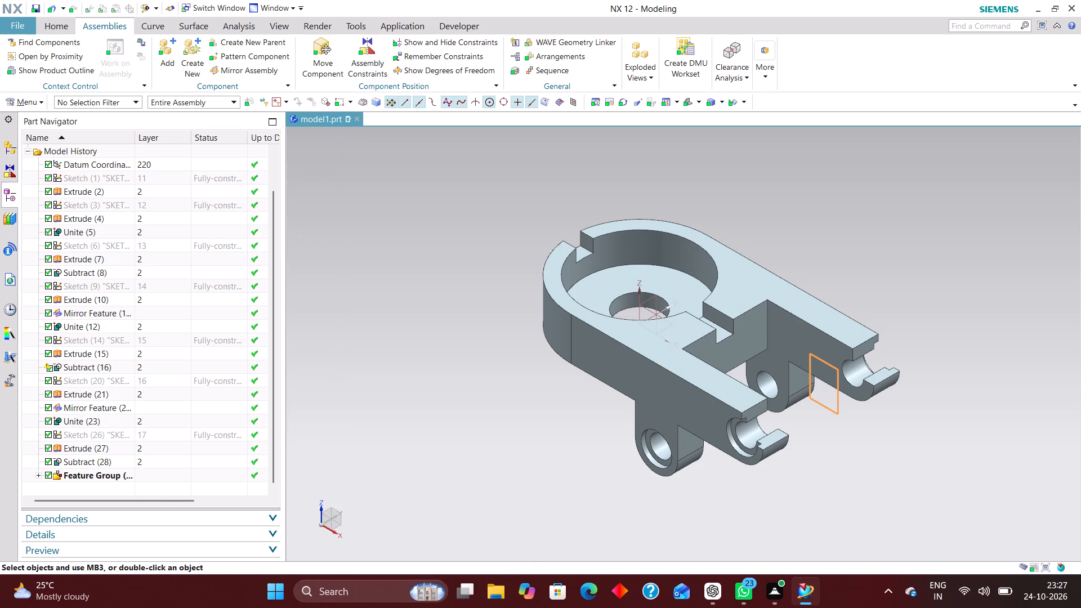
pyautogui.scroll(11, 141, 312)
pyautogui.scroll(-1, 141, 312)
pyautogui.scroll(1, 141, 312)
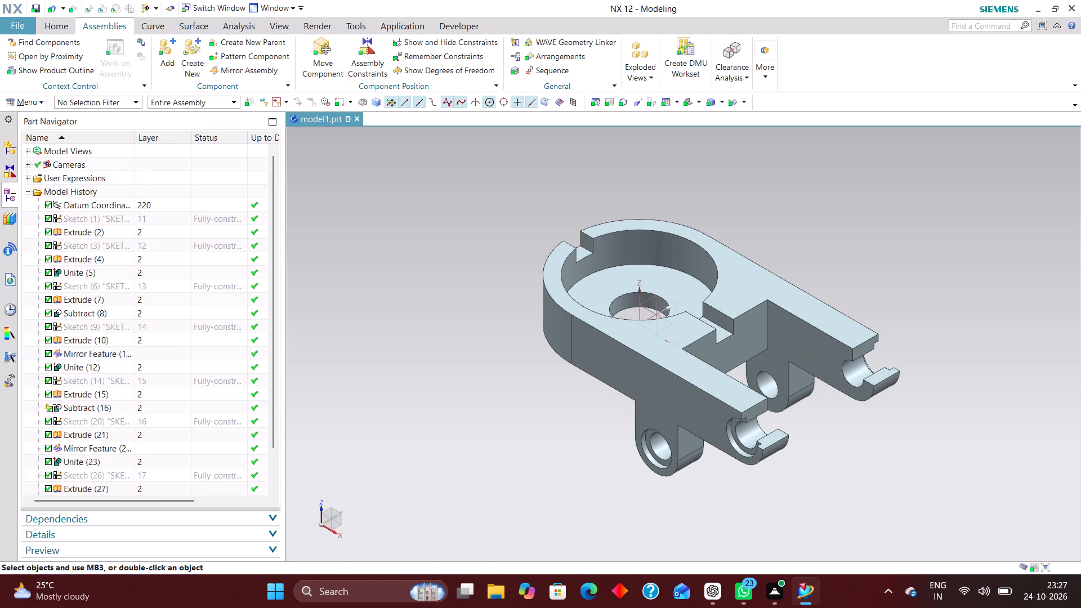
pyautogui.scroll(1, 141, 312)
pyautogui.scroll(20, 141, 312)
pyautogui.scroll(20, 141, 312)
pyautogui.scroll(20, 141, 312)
# Assign the library material Steel to the bracket body.
pyautogui.click(40, 102)
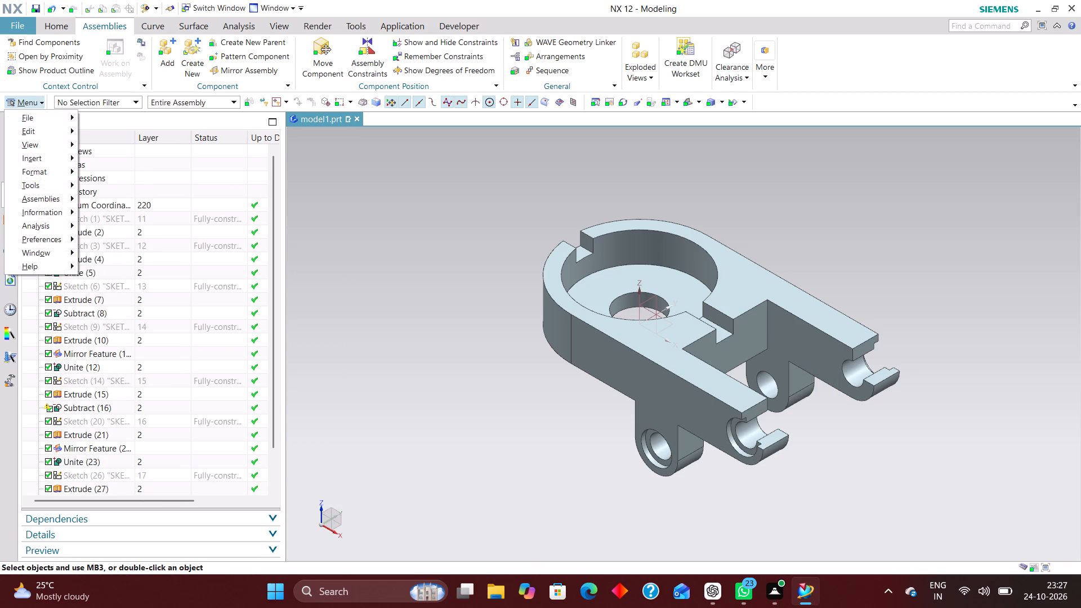
pyautogui.click(42, 188)
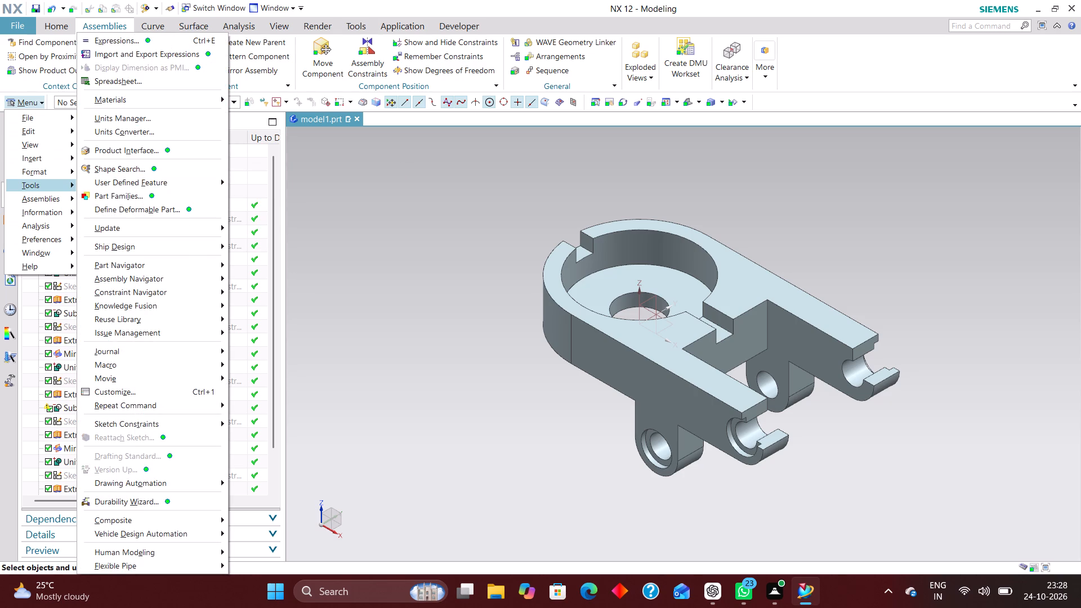
pyautogui.click(124, 105)
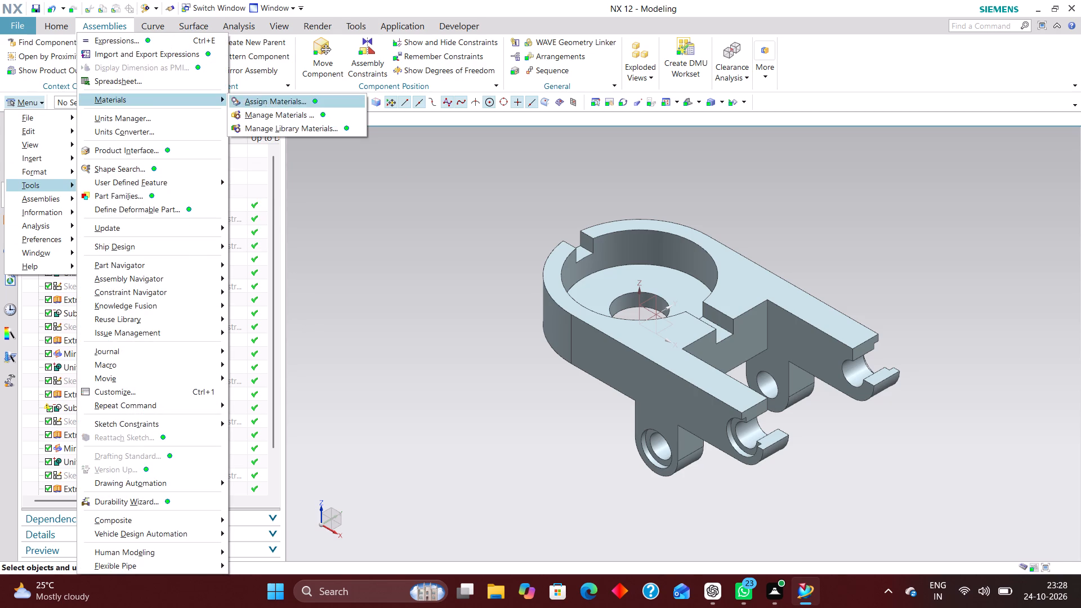
pyautogui.click(272, 100)
pyautogui.scroll(-19, 224, 316)
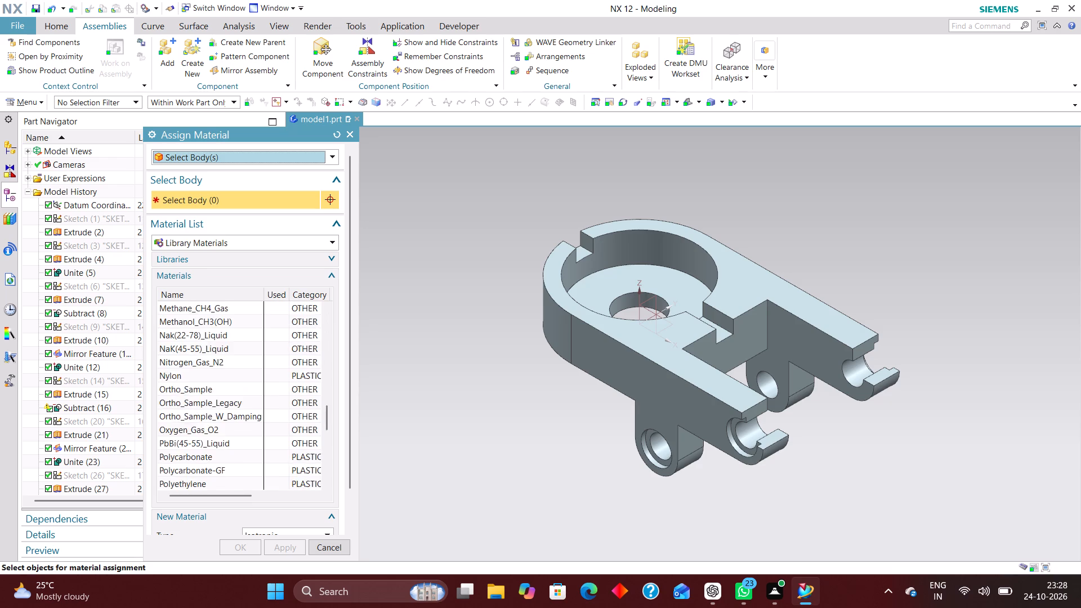
pyautogui.scroll(-3, 216, 417)
pyautogui.click(185, 428)
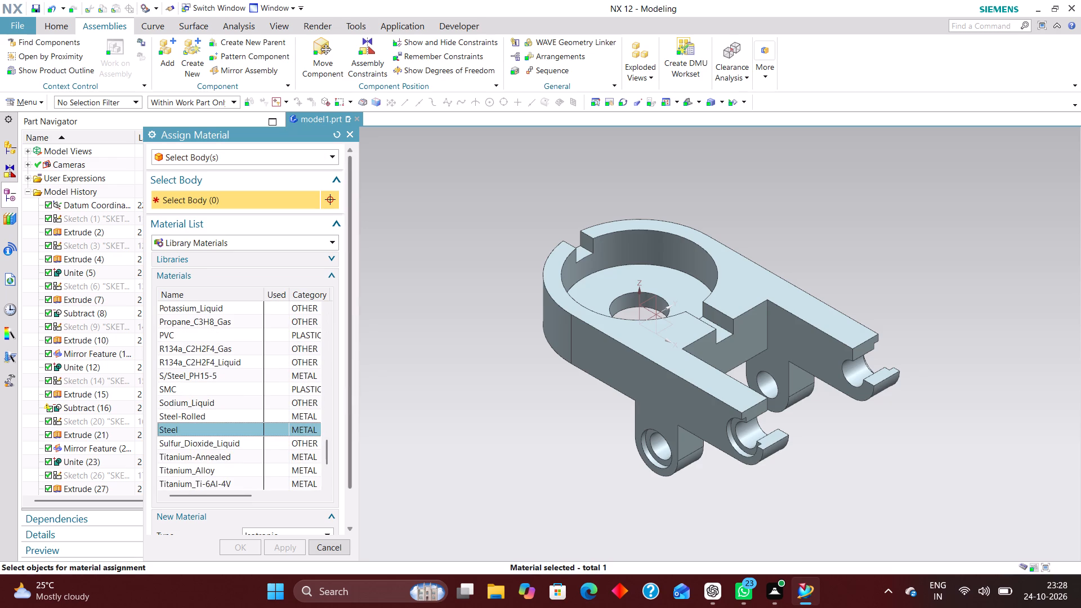
pyautogui.click(596, 319)
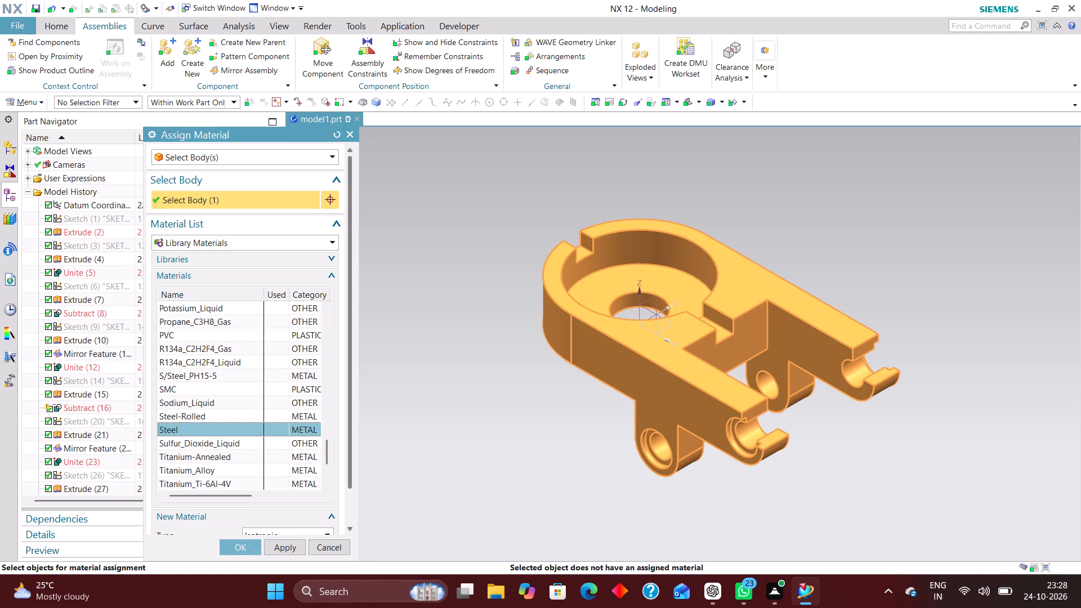
pyautogui.click(247, 542)
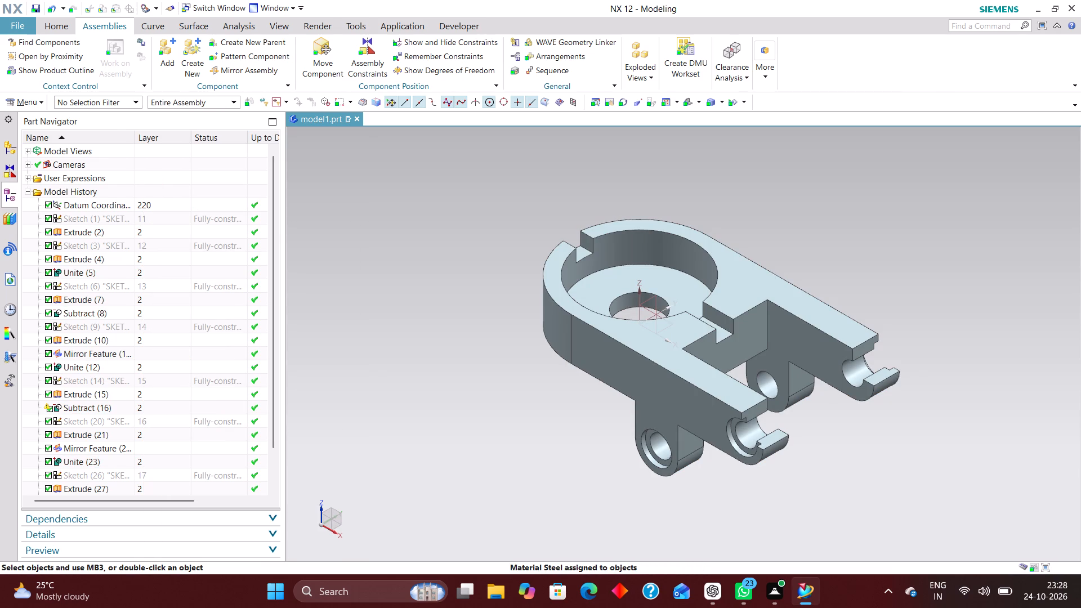
# Enable updating weight data on save in the displayed part's properties and update the weight data immediately.
pyautogui.click(39, 103)
pyautogui.click(47, 117)
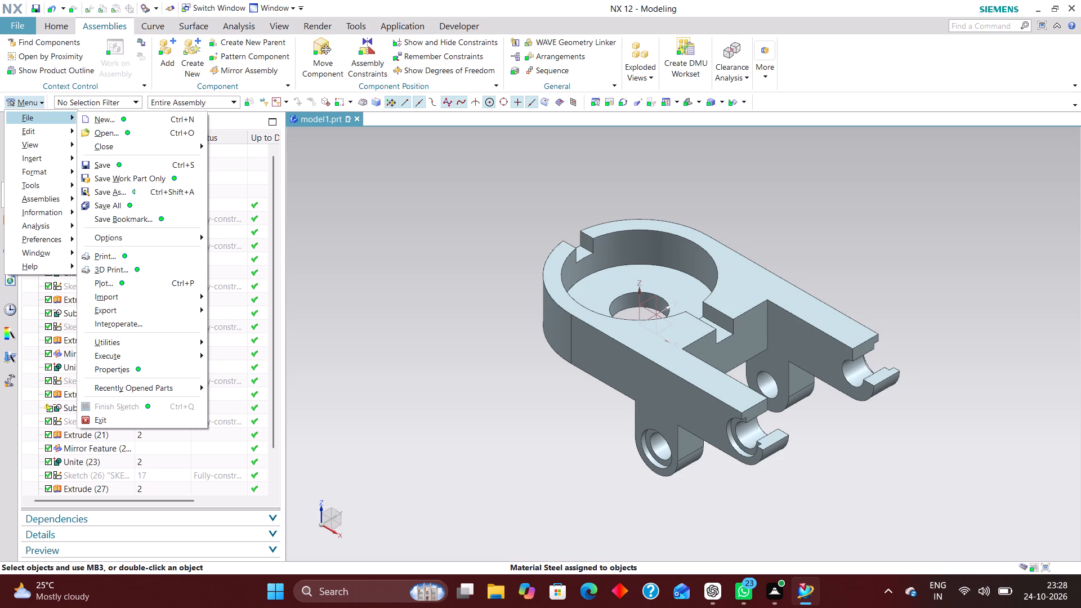
pyautogui.click(129, 368)
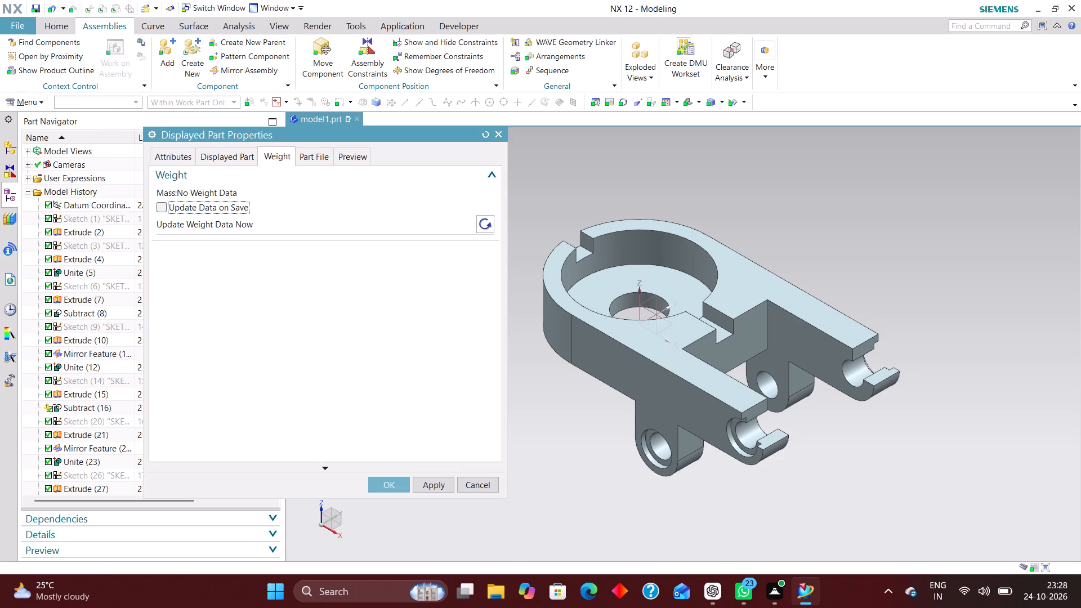
pyautogui.click(162, 209)
pyautogui.click(486, 226)
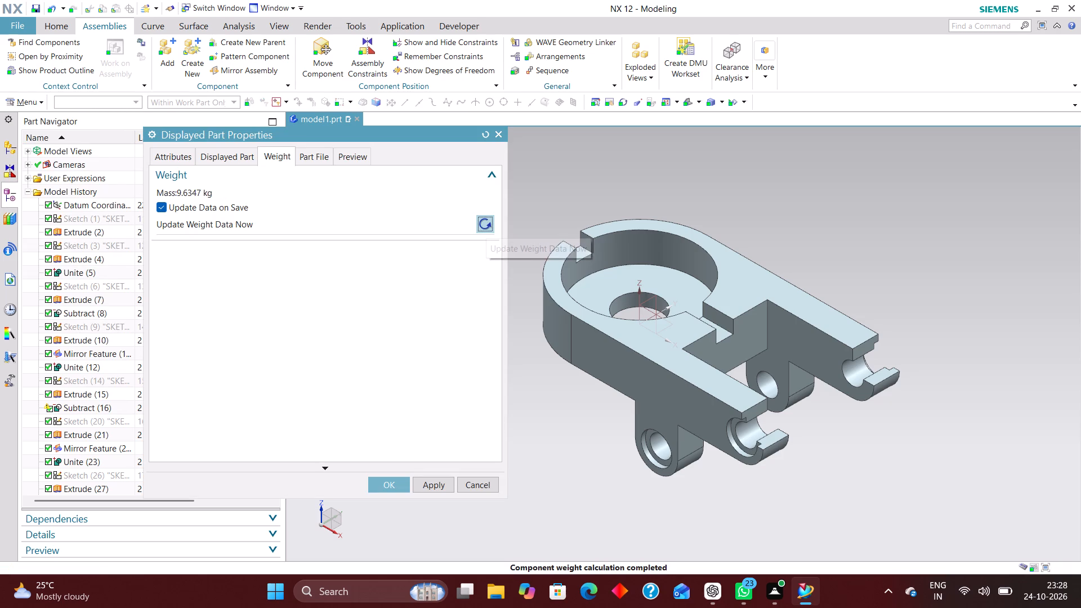
pyautogui.click(394, 484)
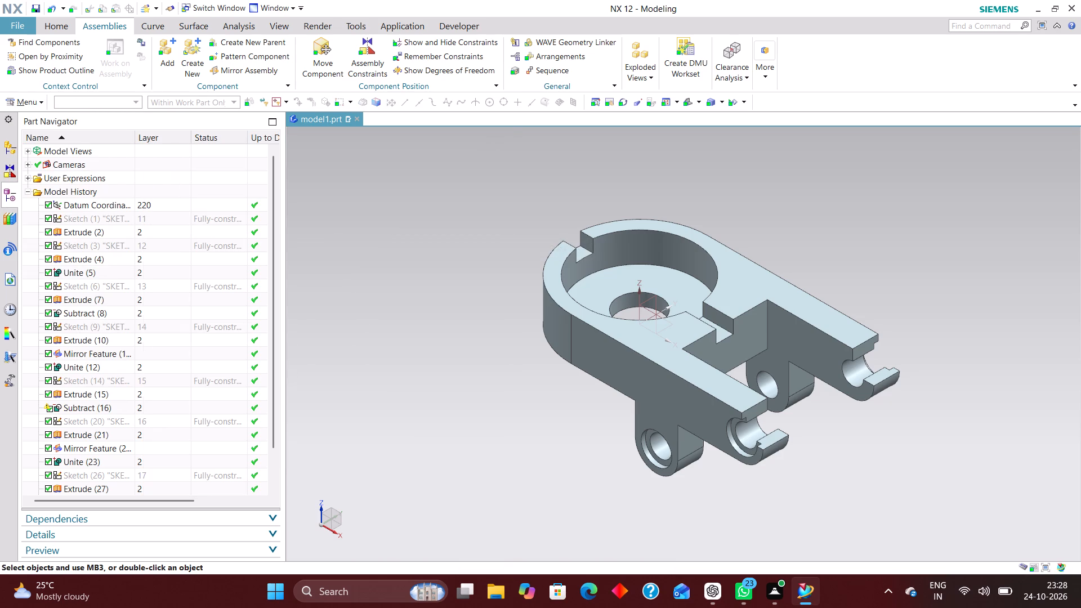
# Create a new group containing the bracket's solid body, with unique membership and group display properties applied.
pyautogui.click(35, 102)
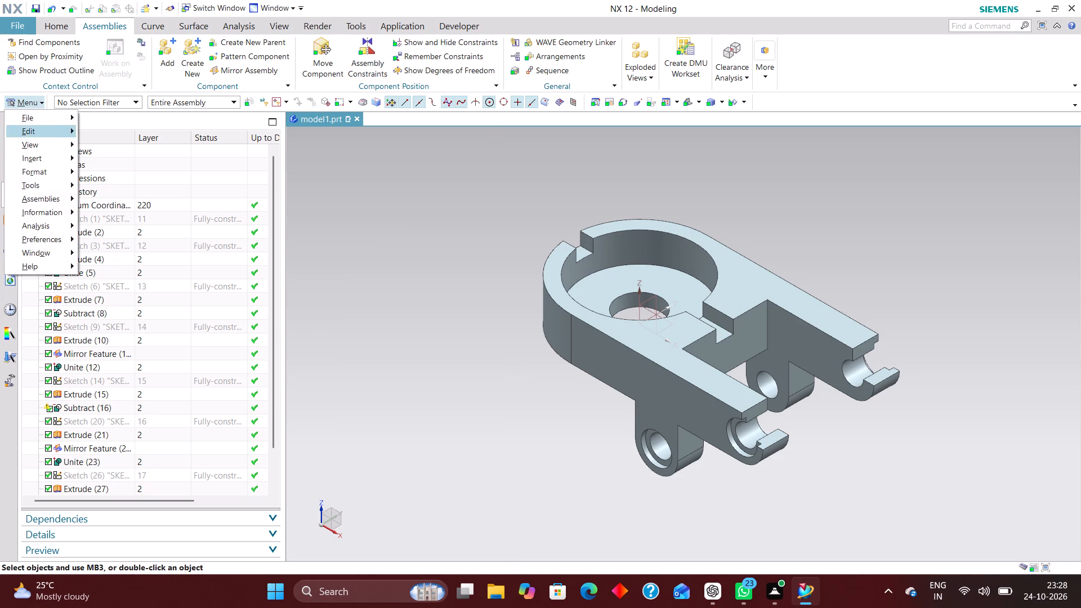
pyautogui.click(47, 173)
pyautogui.click(114, 301)
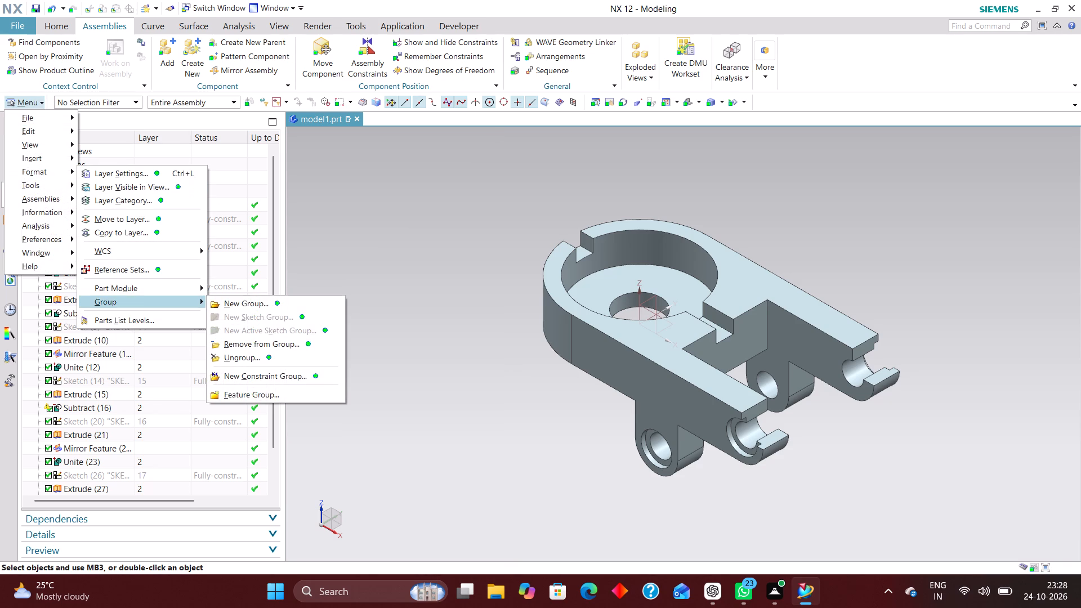
pyautogui.click(274, 307)
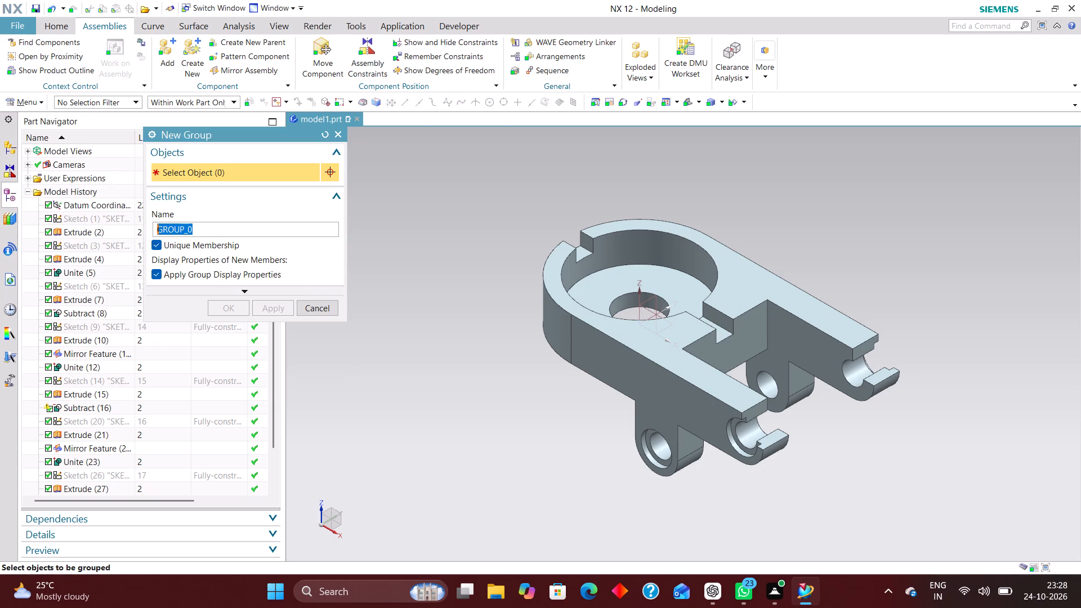
pyautogui.click(569, 303)
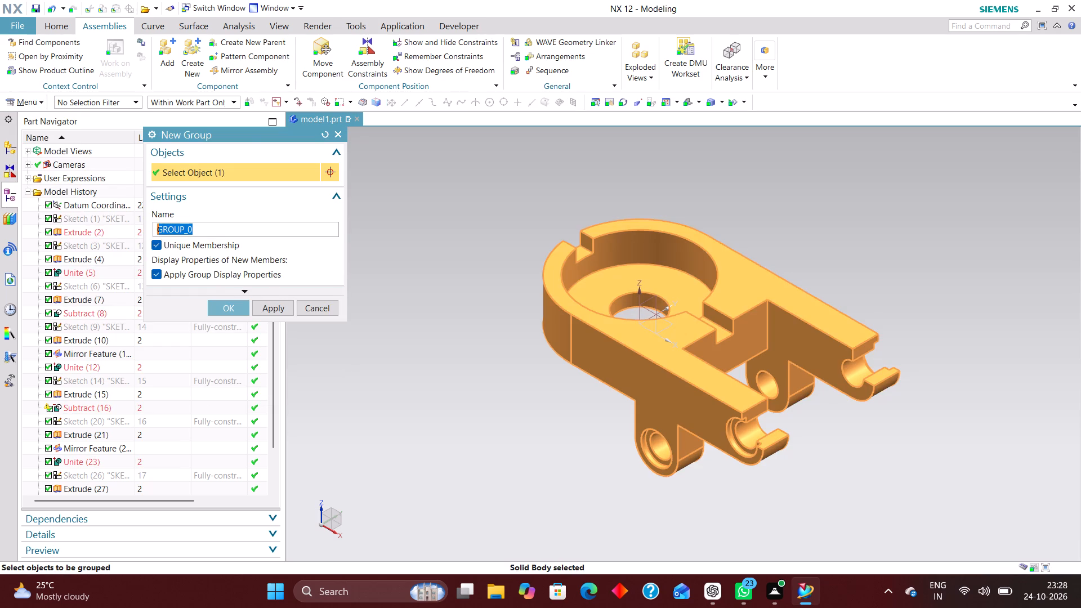
pyautogui.click(226, 309)
# Start Part Cleanup on the work part and enable all Serious Delete Actions, from Delete Unused Expressions through Delete Part Family Data.
pyautogui.click(39, 108)
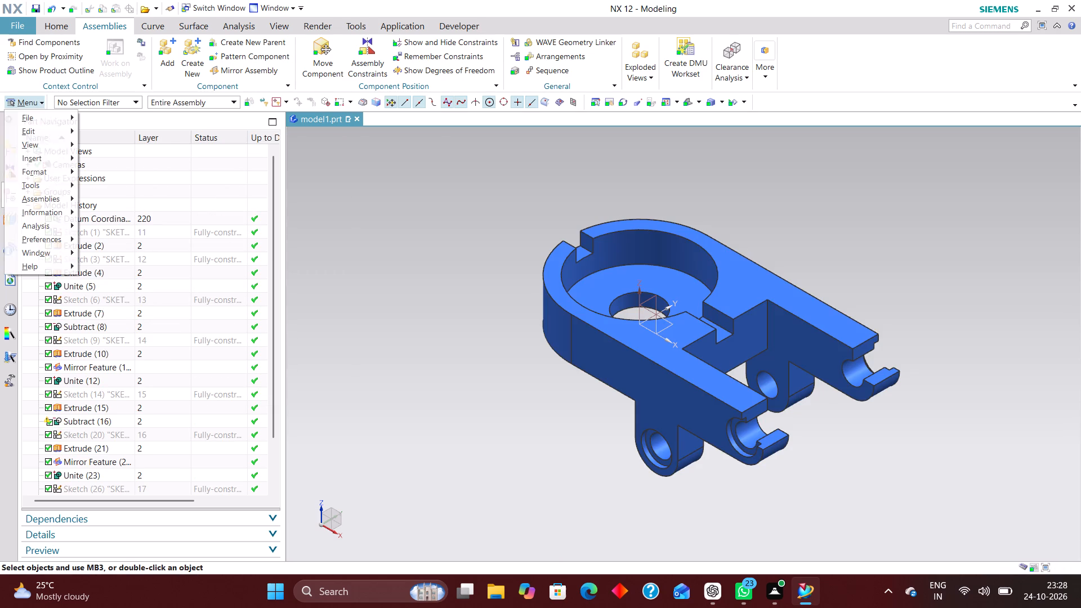
pyautogui.click(39, 121)
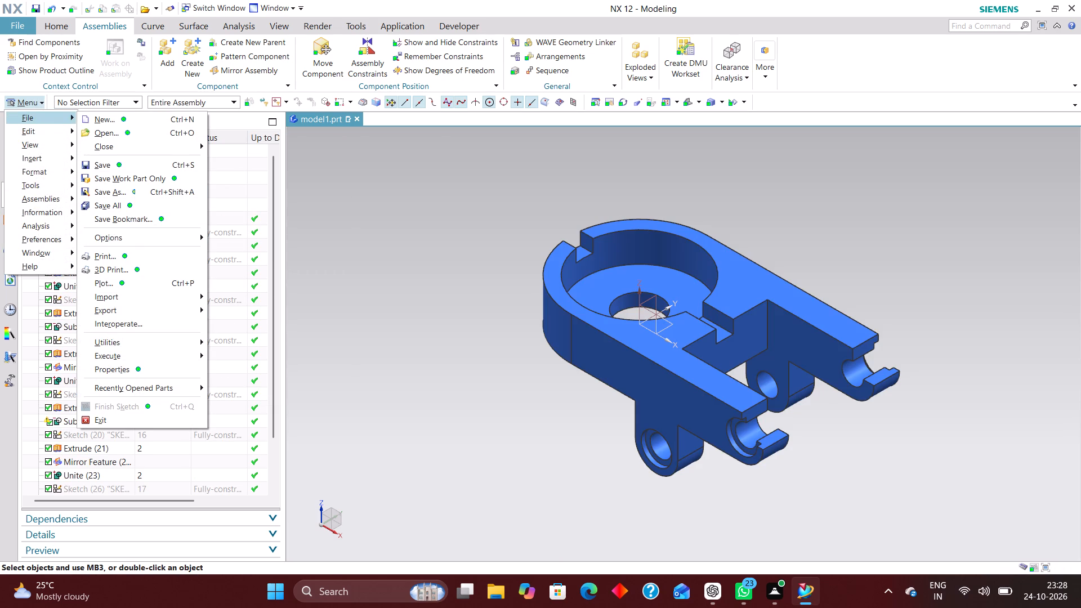
pyautogui.click(133, 337)
pyautogui.click(285, 532)
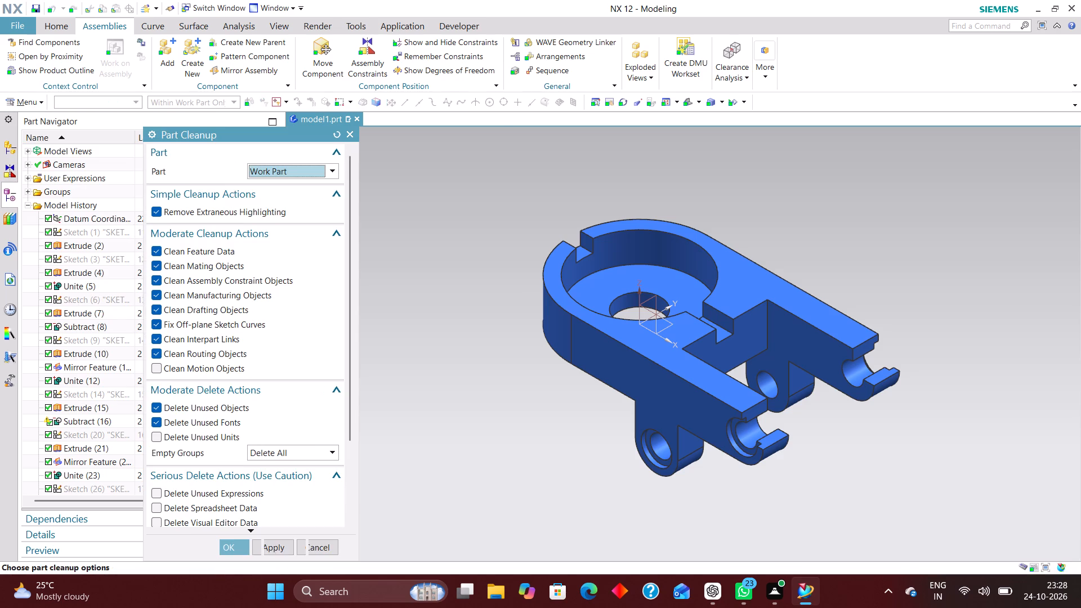
pyautogui.scroll(-5, 194, 395)
pyautogui.click(167, 496)
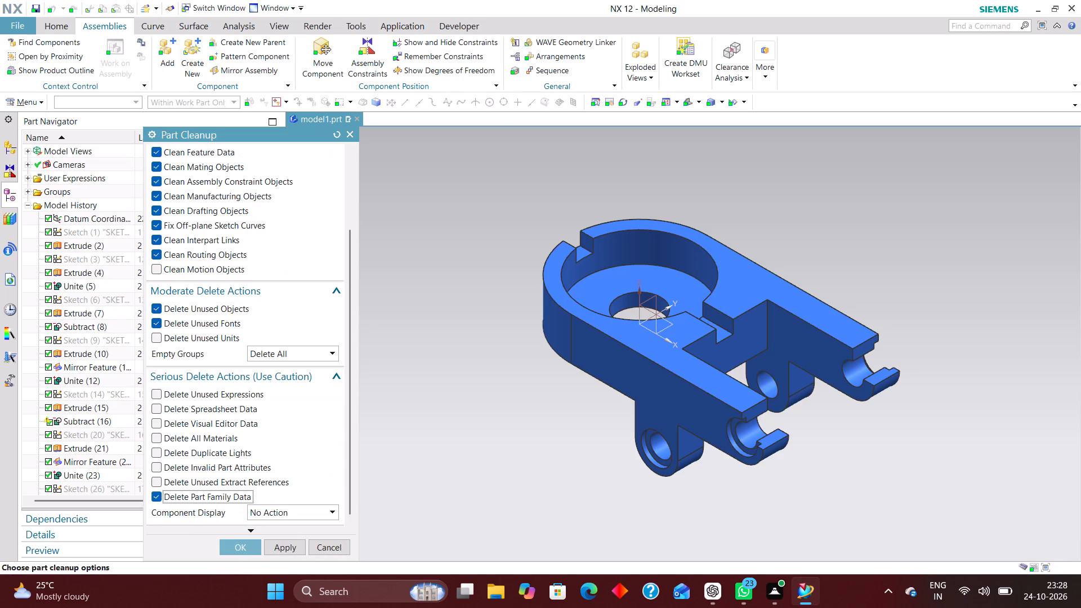
pyautogui.click(167, 476)
pyautogui.click(167, 466)
pyautogui.click(170, 446)
pyautogui.click(171, 438)
pyautogui.click(172, 426)
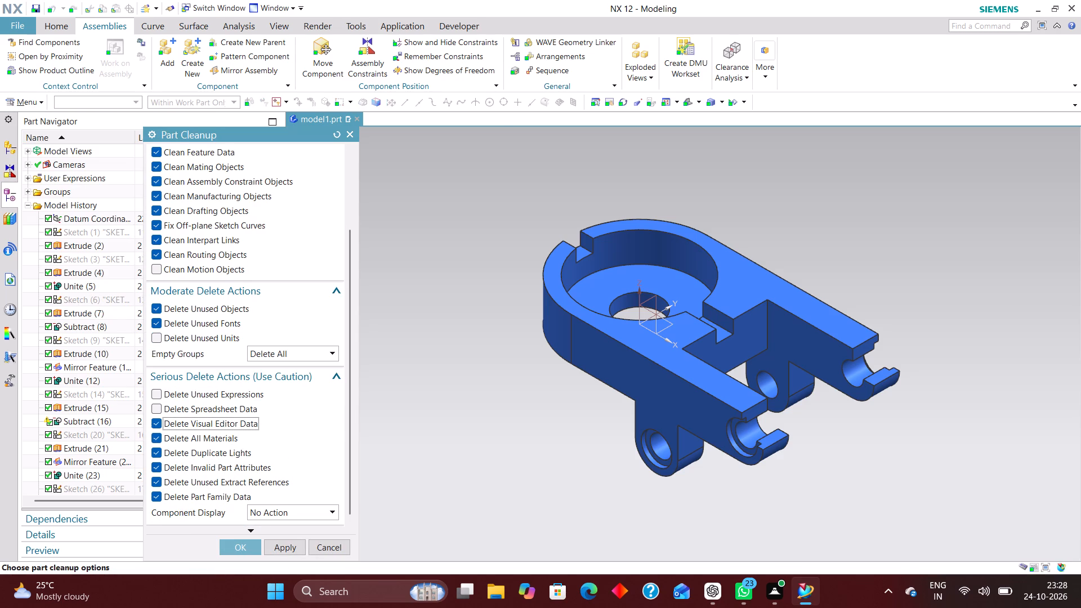
pyautogui.click(175, 412)
pyautogui.click(176, 399)
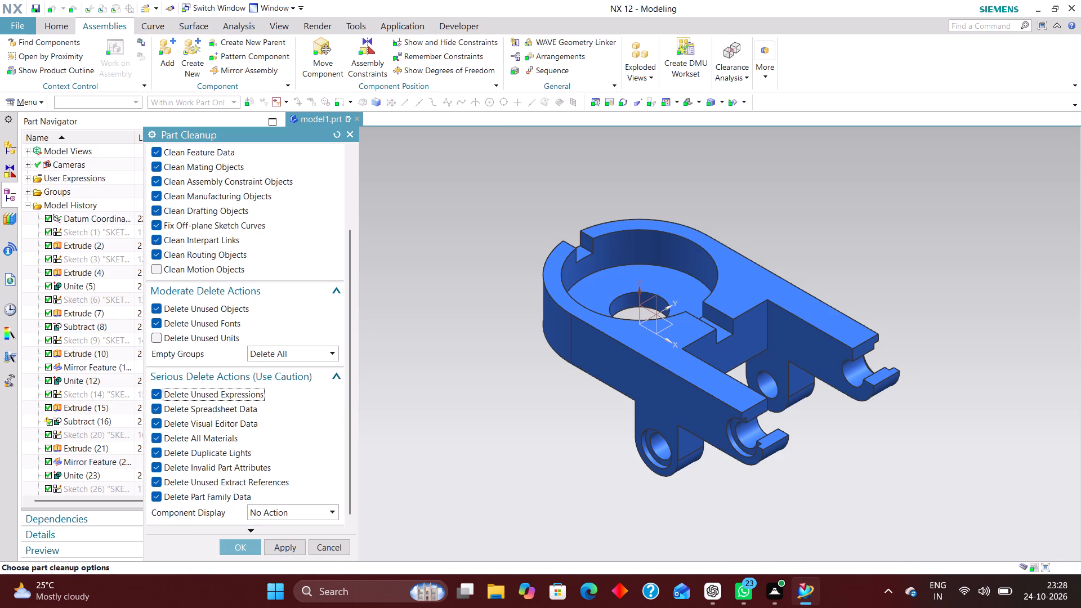
# Disable Delete Unused Fonts, set Component Display to Remove All Changes, and run the part cleanup including spreadsheet and visual editor data deletion.
pyautogui.click(182, 327)
pyautogui.click(309, 511)
pyautogui.click(302, 558)
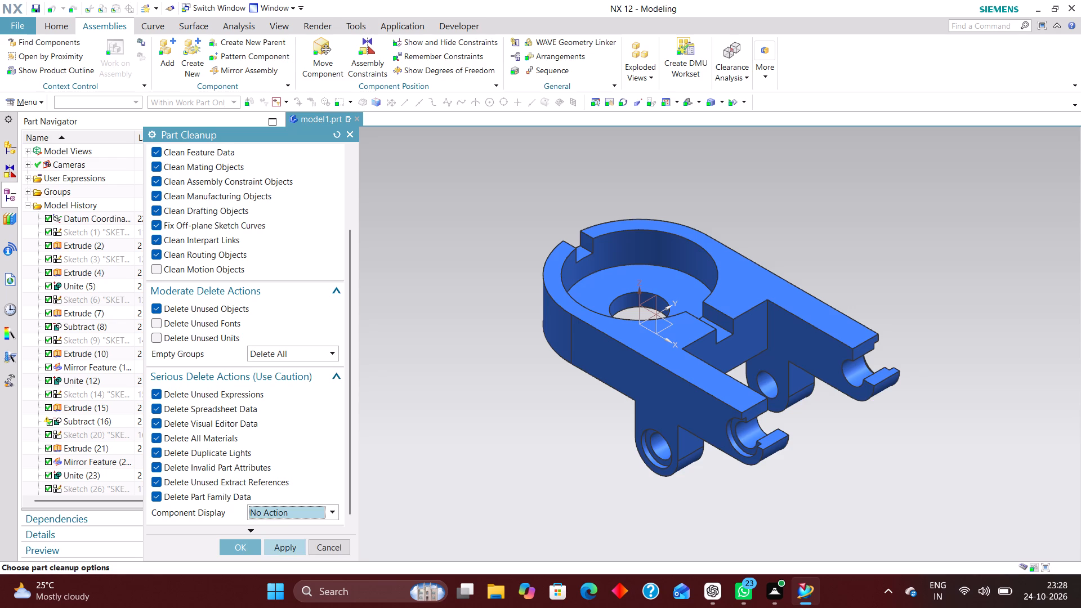
pyautogui.click(287, 507)
pyautogui.click(285, 550)
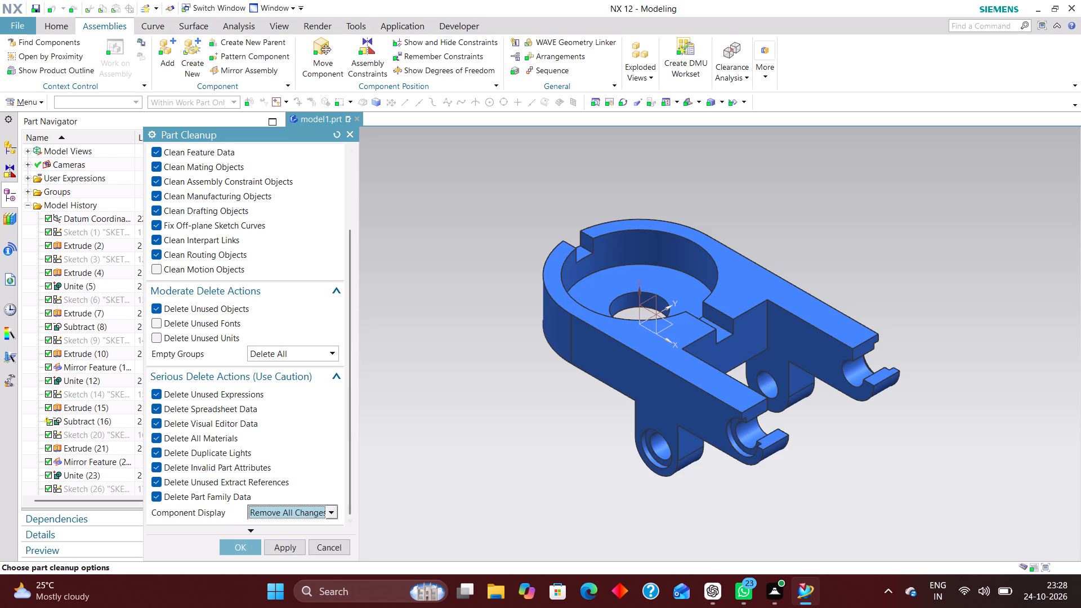
pyautogui.click(244, 544)
pyautogui.click(409, 324)
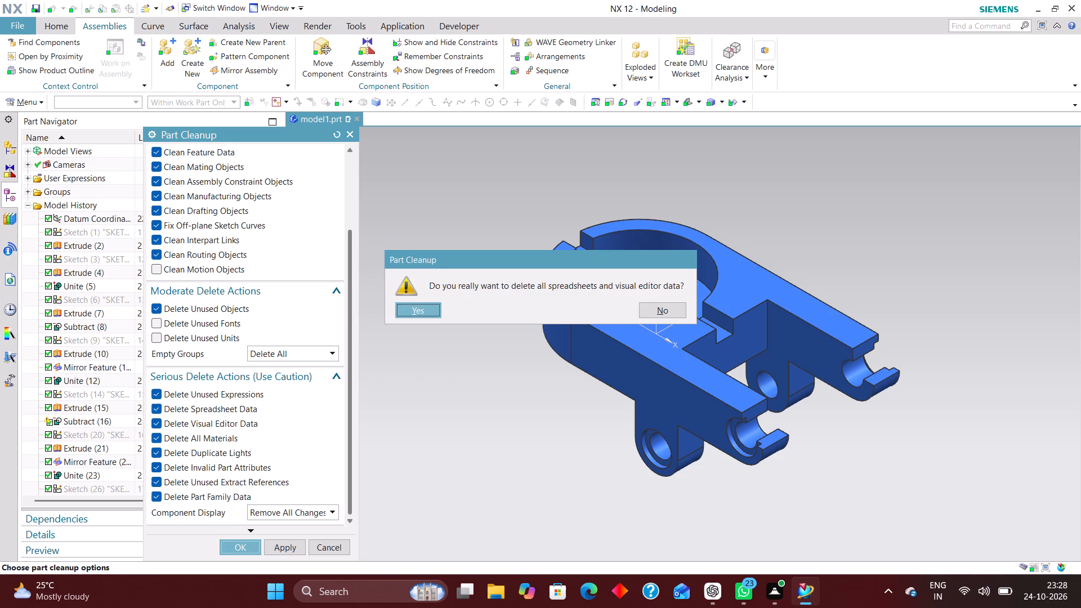
pyautogui.click(417, 316)
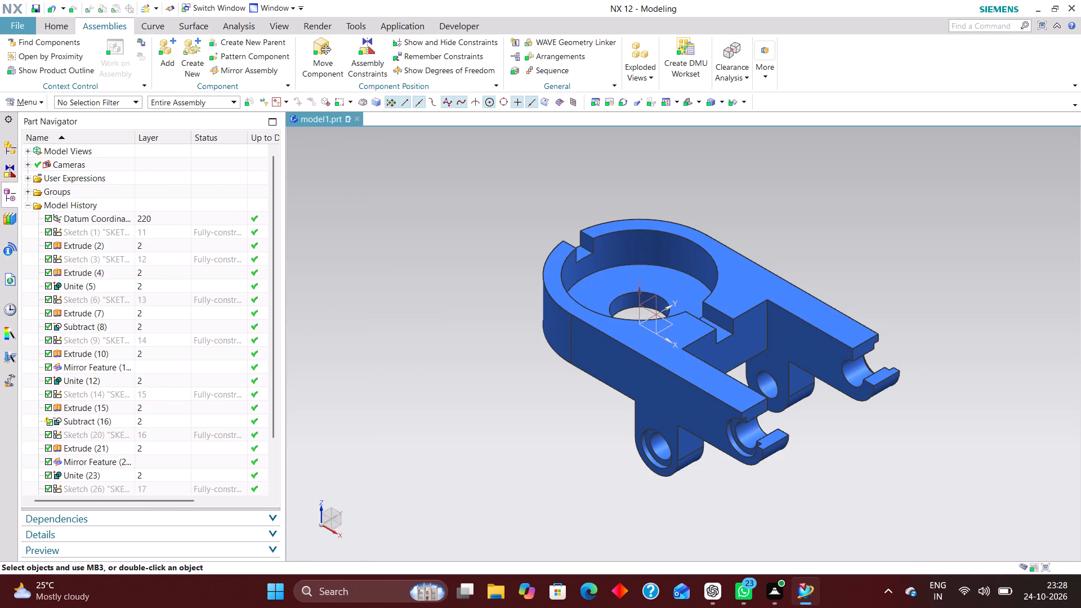
# Add a new reference set to the work part containing the bracket body.
pyautogui.click(39, 102)
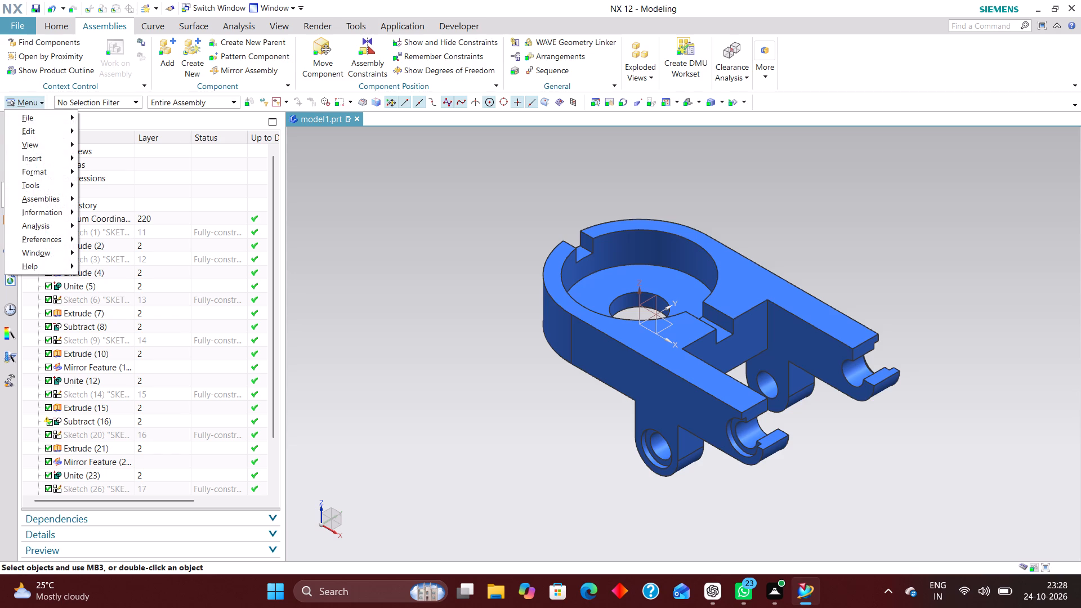
pyautogui.click(45, 169)
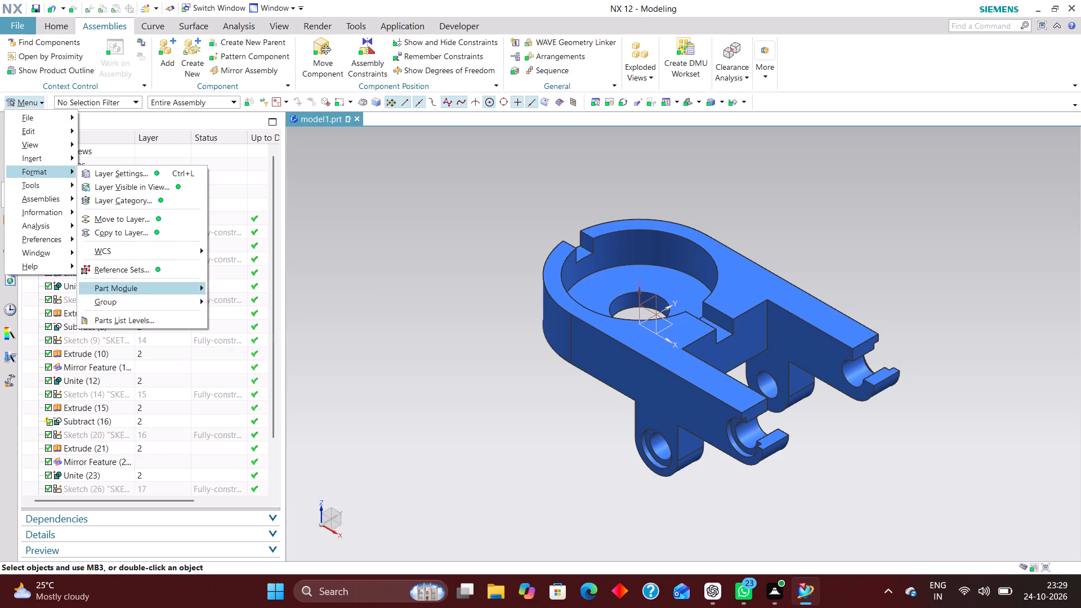
pyautogui.click(133, 272)
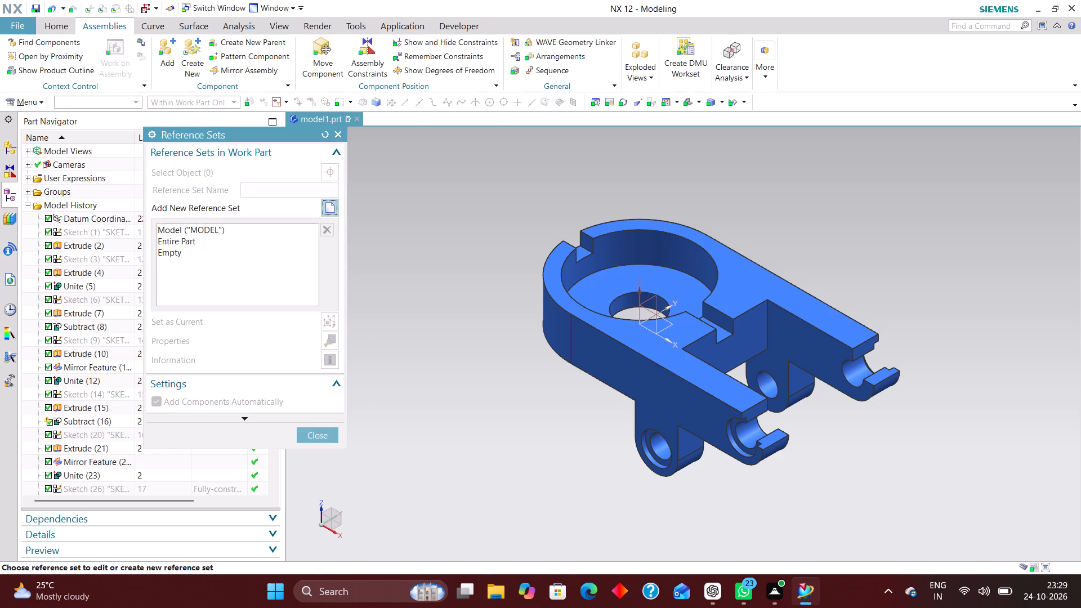
pyautogui.click(327, 204)
pyautogui.click(569, 324)
pyautogui.click(331, 435)
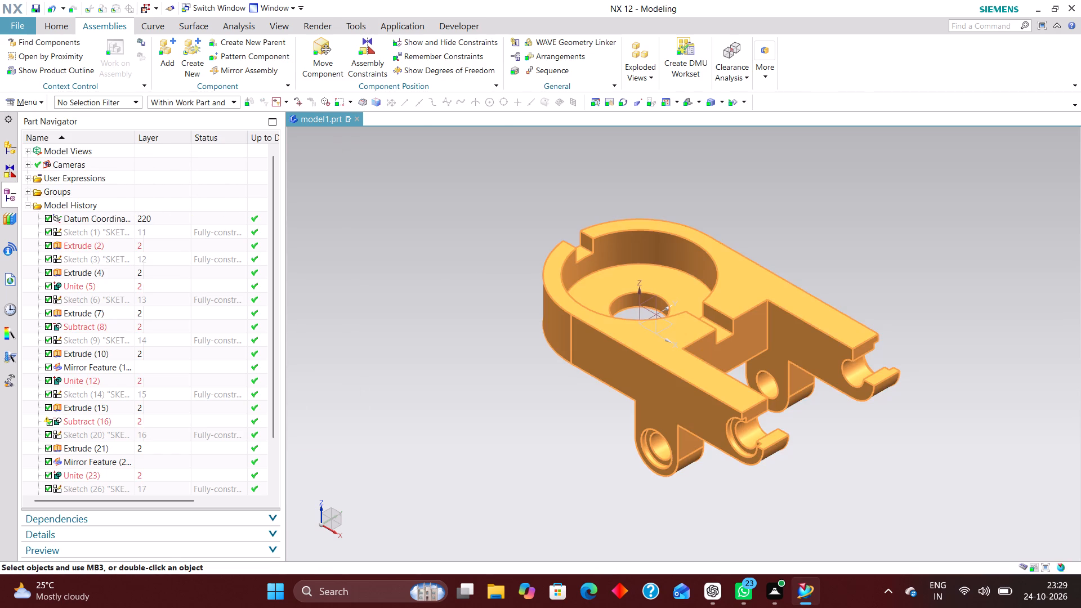
# Add the bracket geometry to the Product Interface as an interface object using the Automatic object type.
pyautogui.click(32, 104)
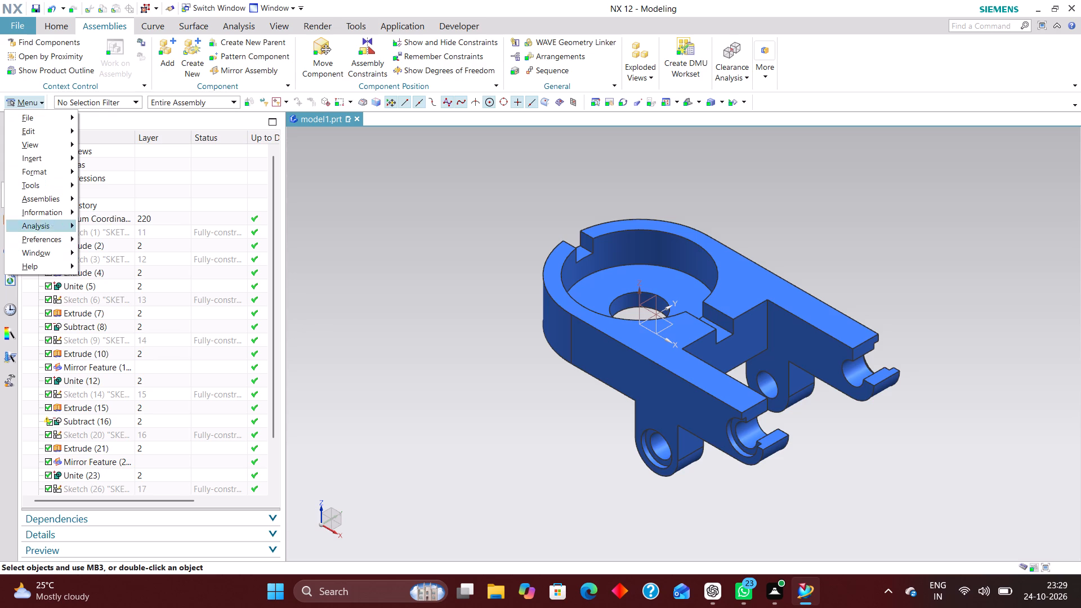
pyautogui.click(45, 187)
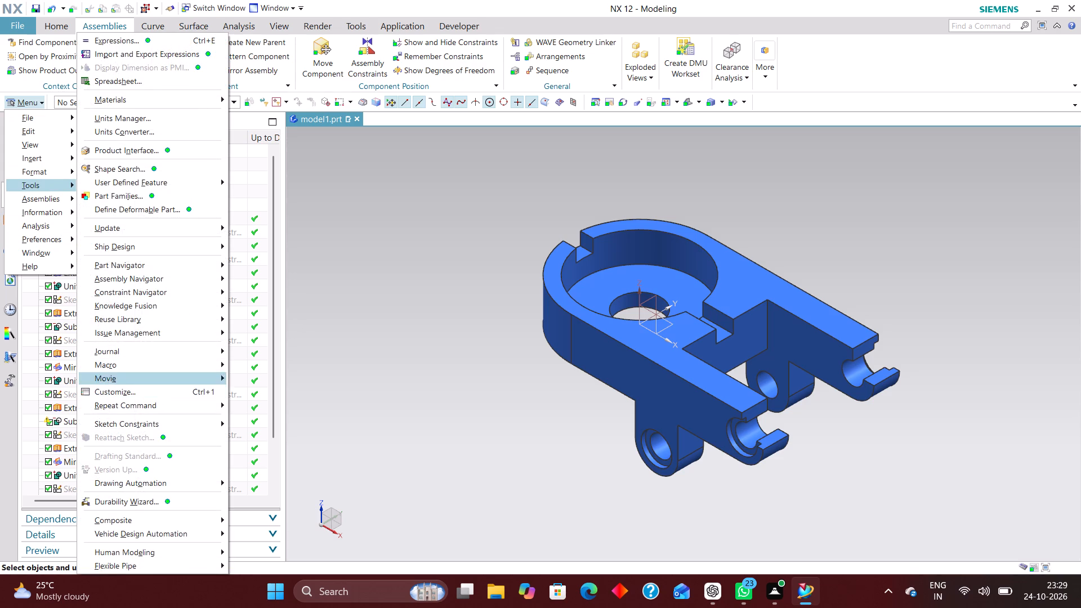
pyautogui.click(157, 153)
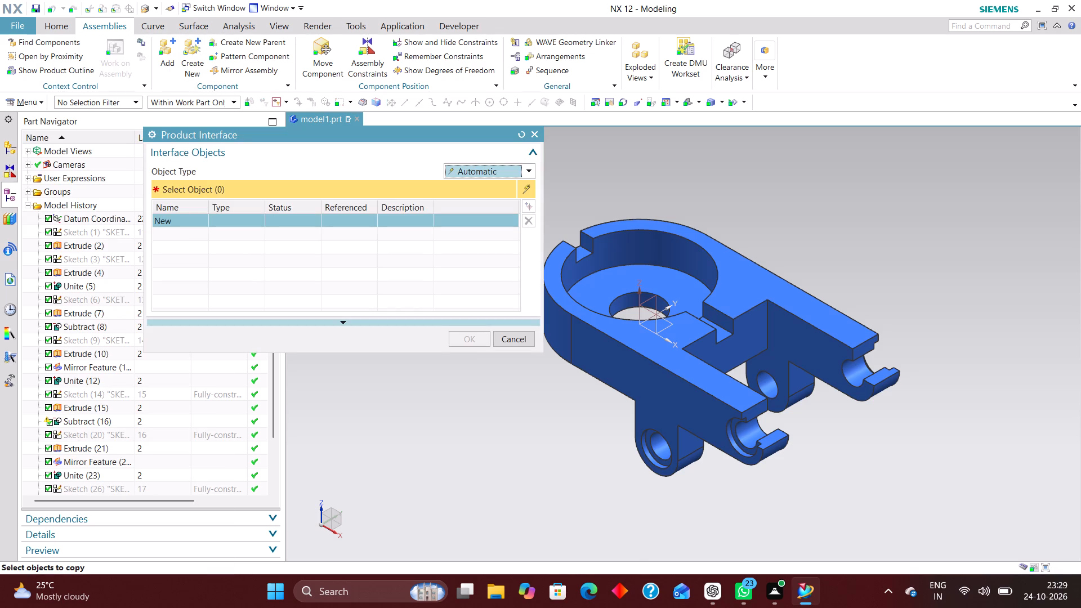
pyautogui.click(651, 363)
pyautogui.click(471, 341)
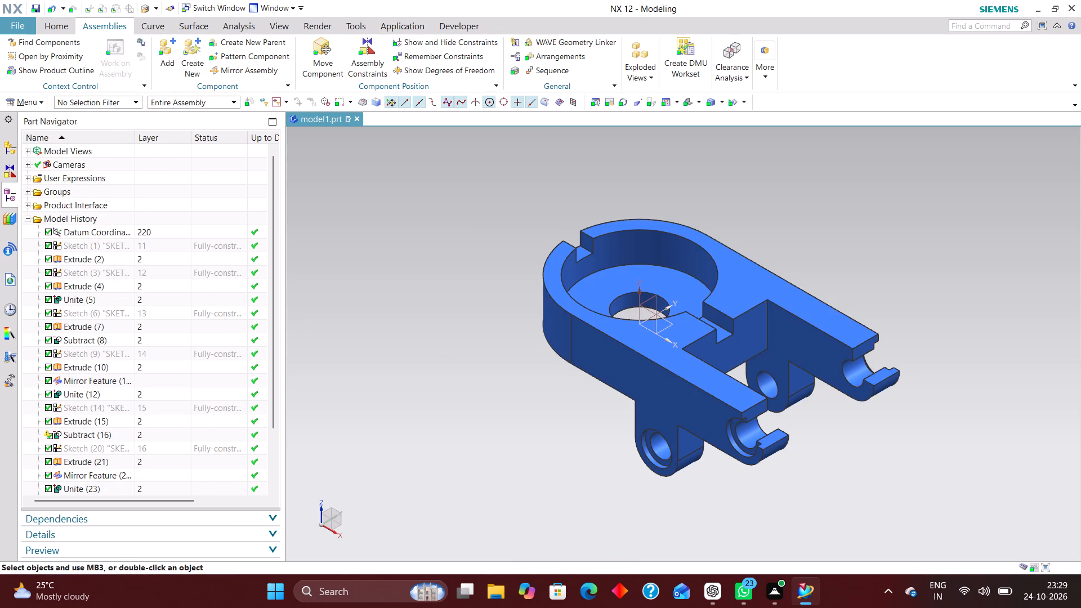
# Create the drawing file model1_dwg1.prt of model1 from the A2 - Size template in millimetres, skipping the View Creation Wizard.
pyautogui.click(18, 23)
pyautogui.click(65, 46)
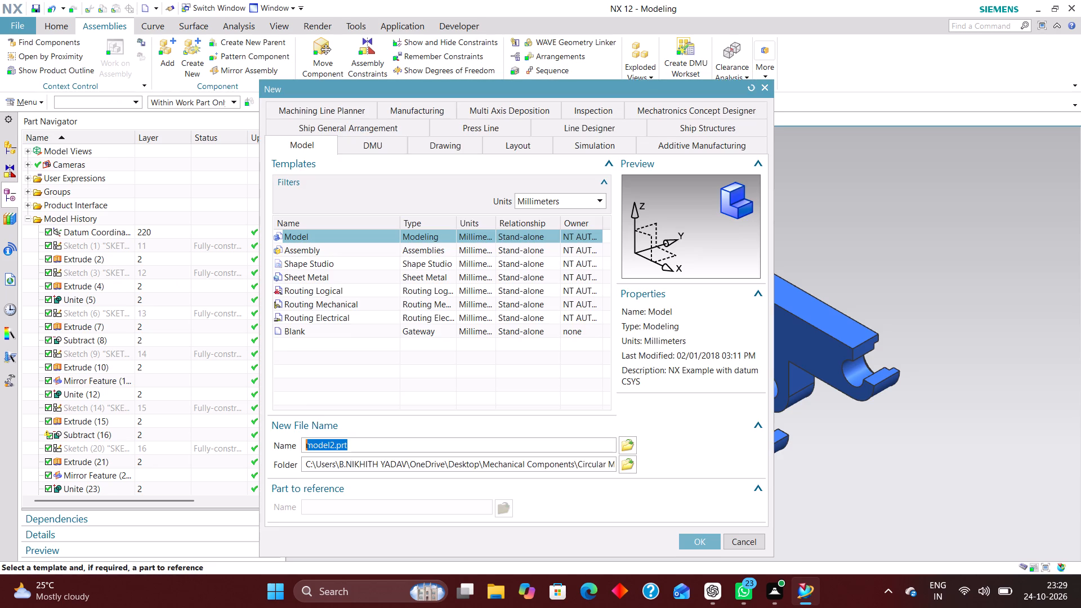
pyautogui.click(430, 149)
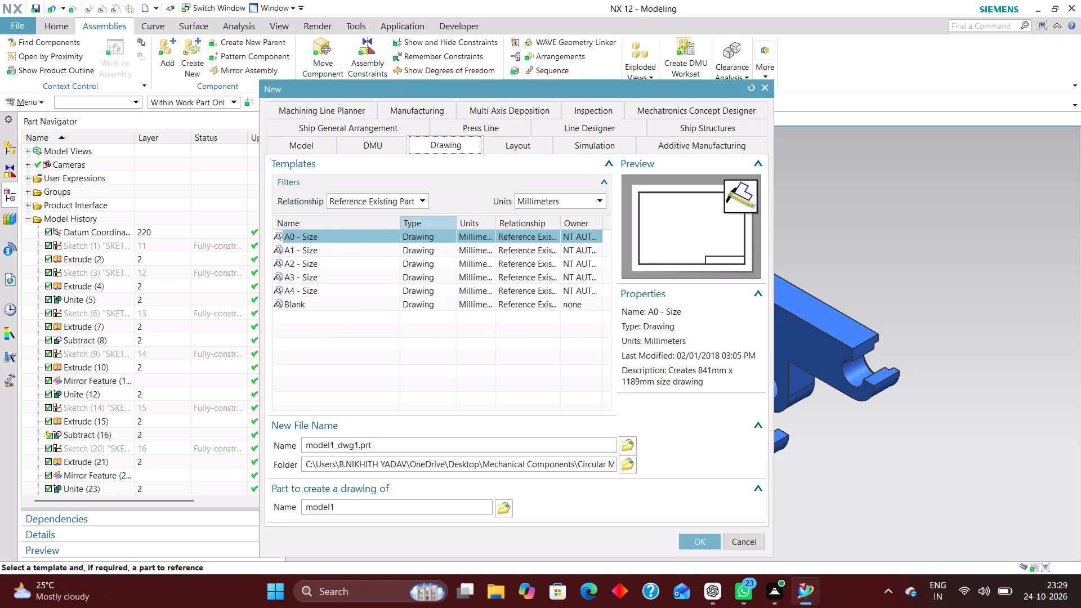
pyautogui.click(312, 262)
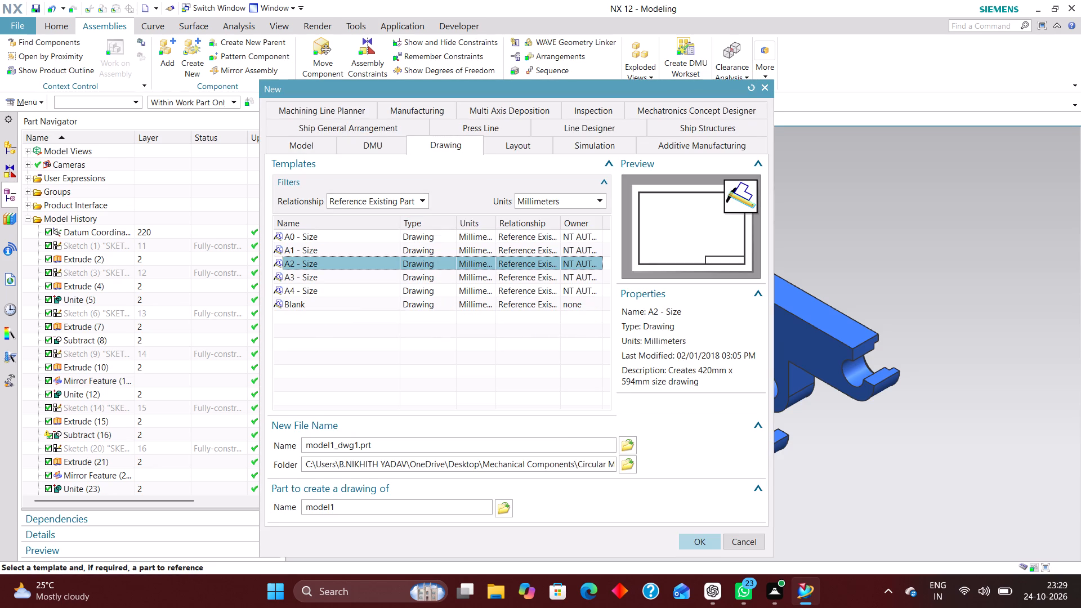
pyautogui.click(707, 539)
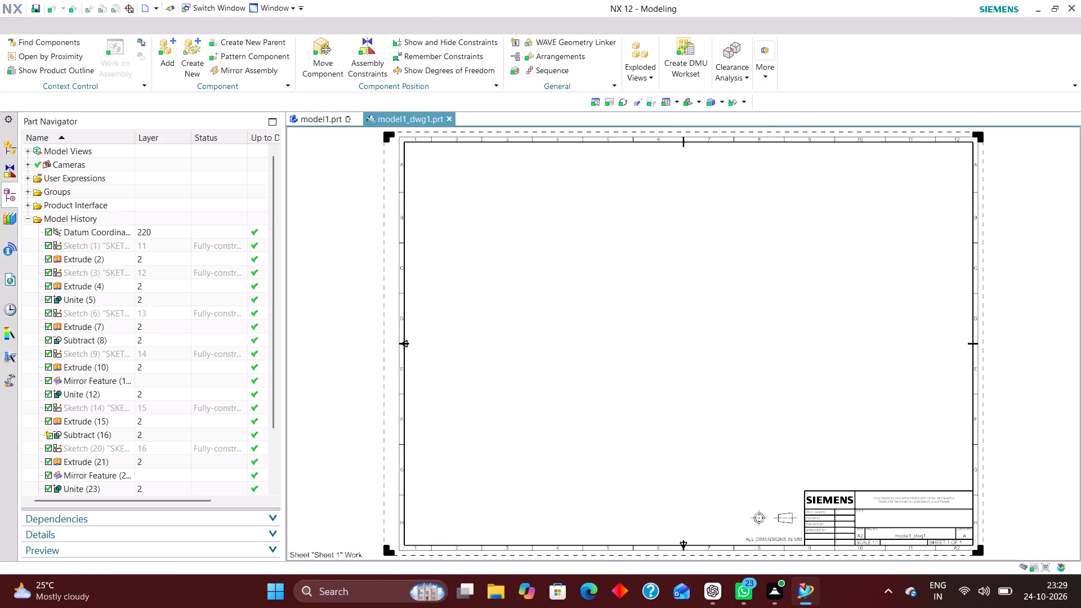
pyautogui.click(329, 302)
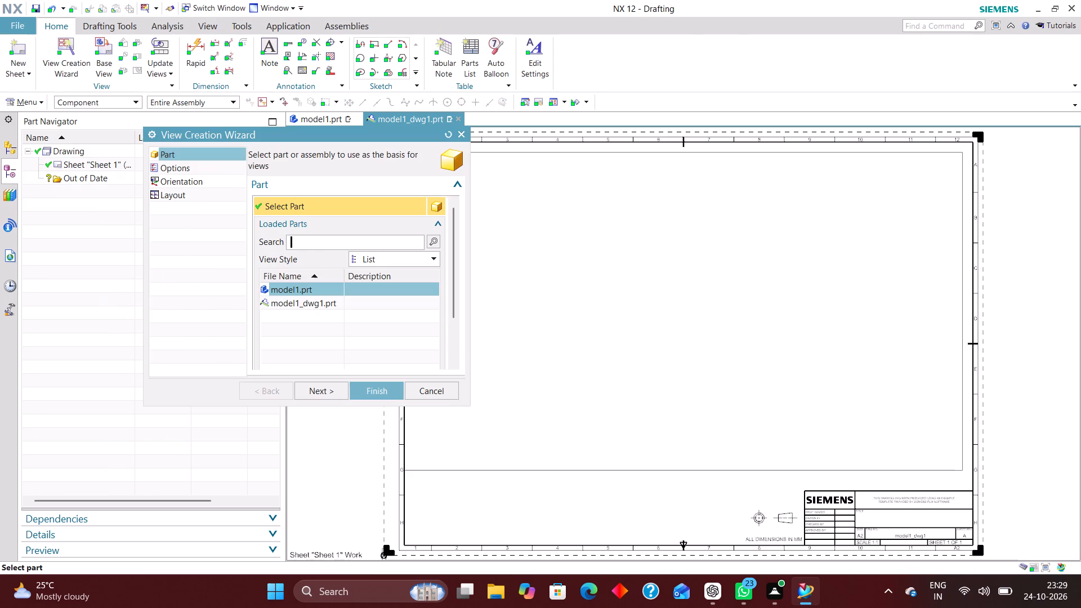
pyautogui.click(446, 384)
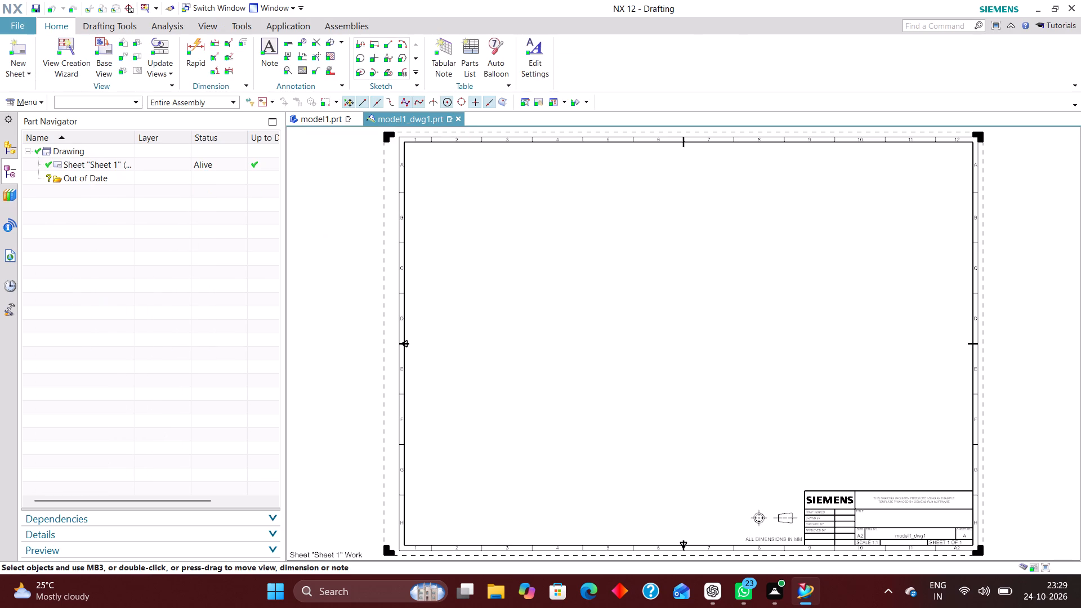
# Set the drawing's work layer to 2.
pyautogui.hotkey('ctrl', 'l')
pyautogui.press('2')
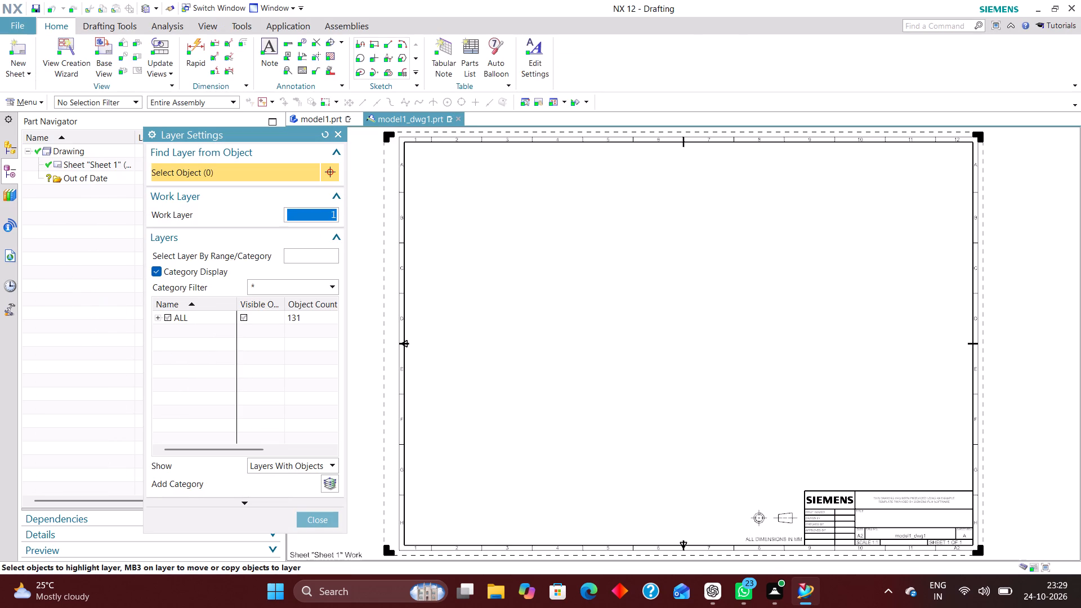
pyautogui.press('Return')
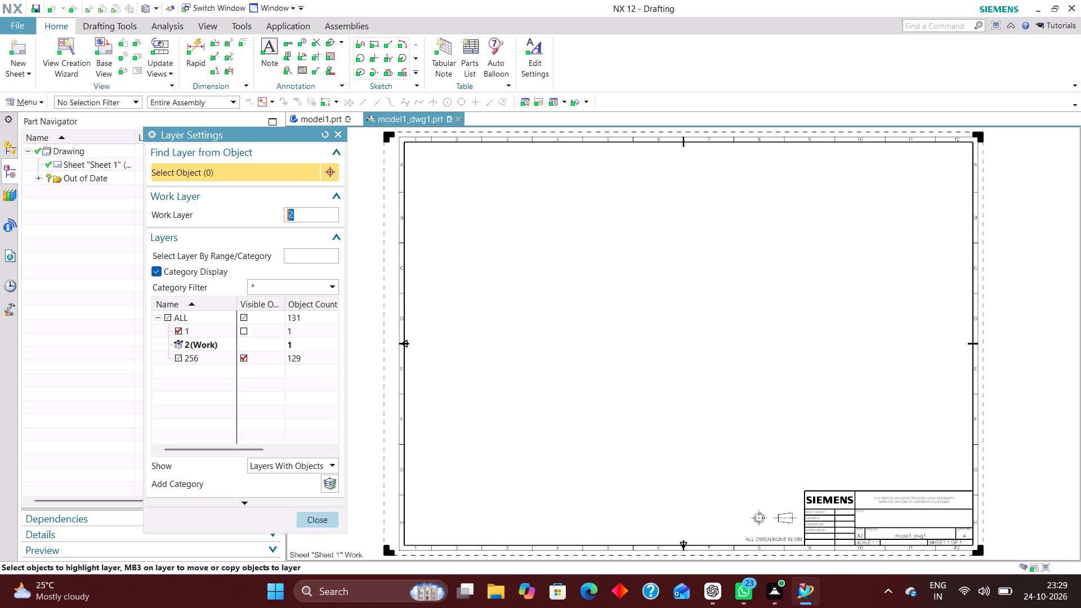
pyautogui.click(322, 516)
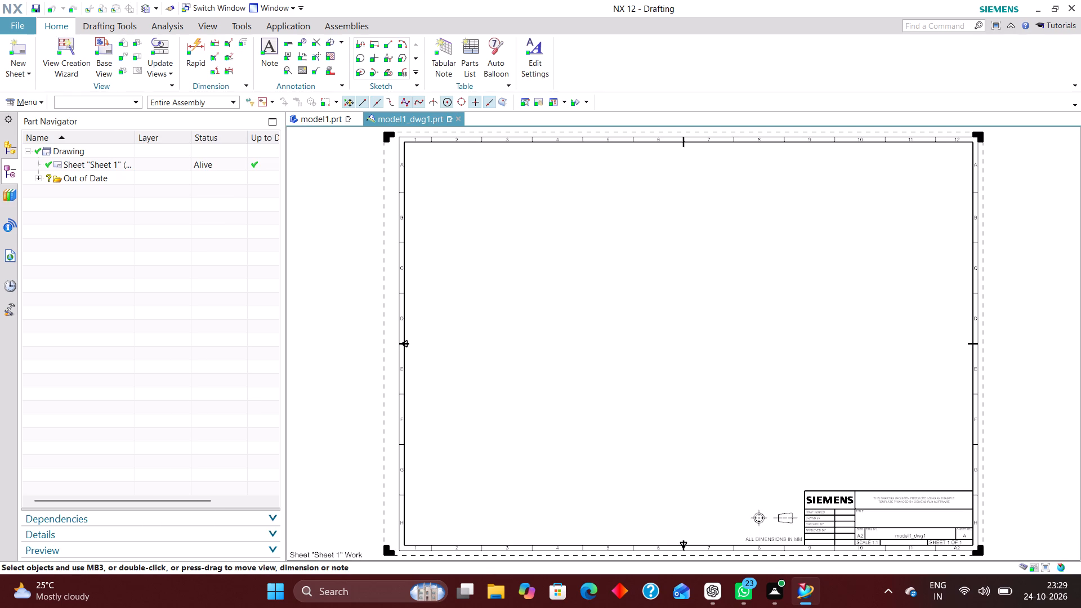
# Place an Isometric base view of the bracket at 1:1 scale in the sheet's upper-right area, without any projected views.
pyautogui.click(105, 45)
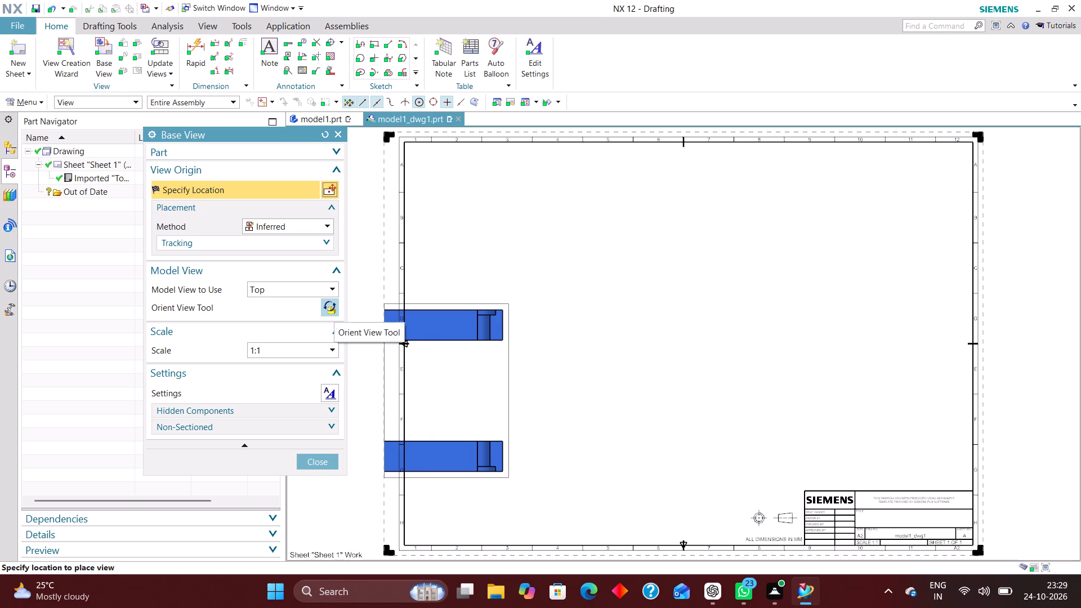
pyautogui.click(301, 289)
pyautogui.click(298, 378)
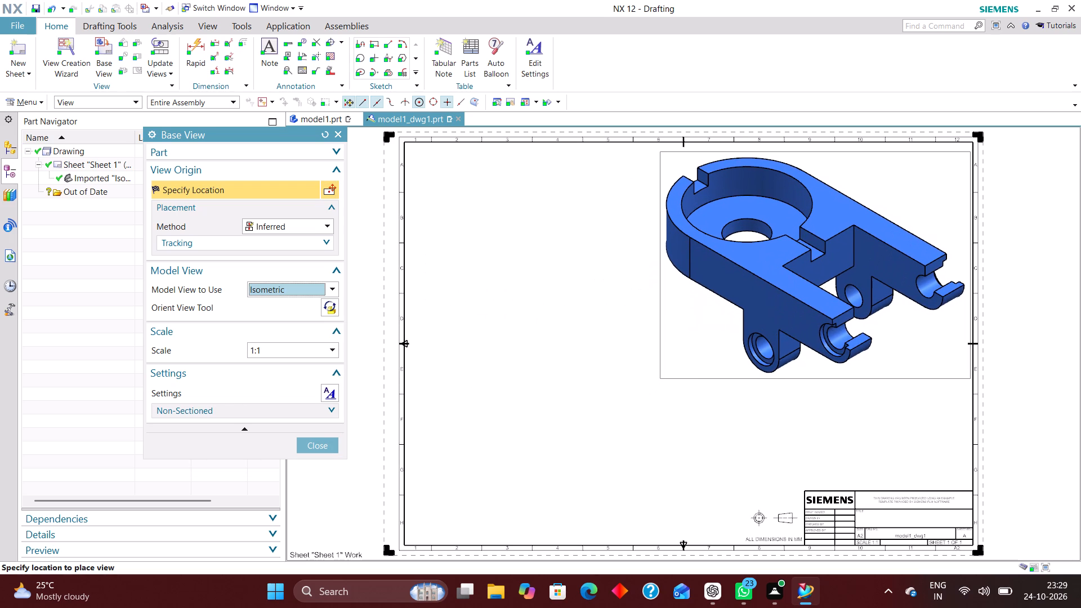
pyautogui.click(815, 266)
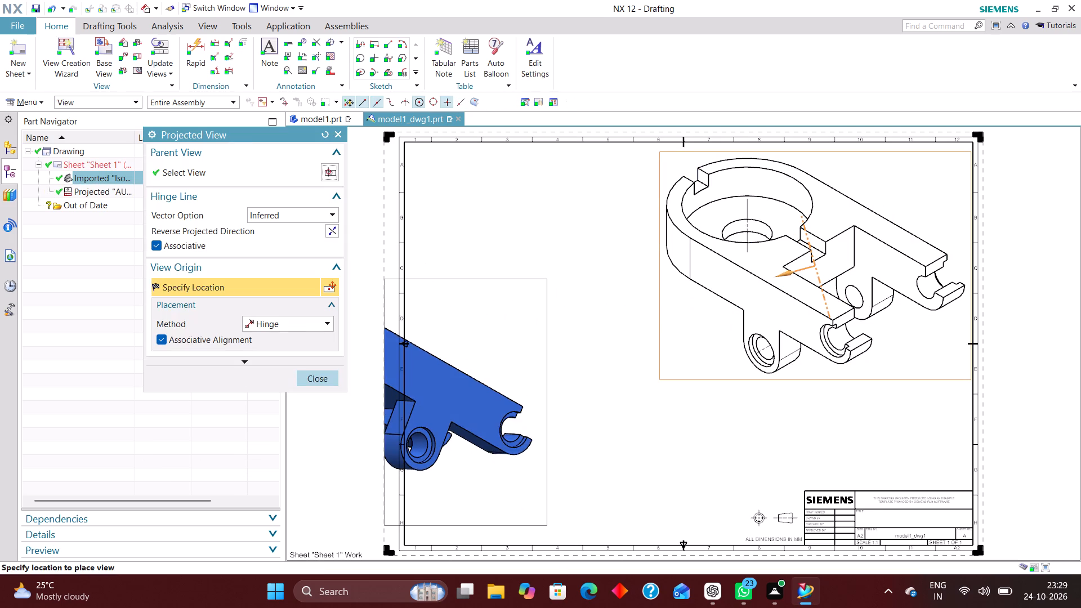
pyautogui.click(324, 374)
# Change the drawing sheet to A1 - 594 x 841 size with first-angle projection.
pyautogui.rightClick(381, 382)
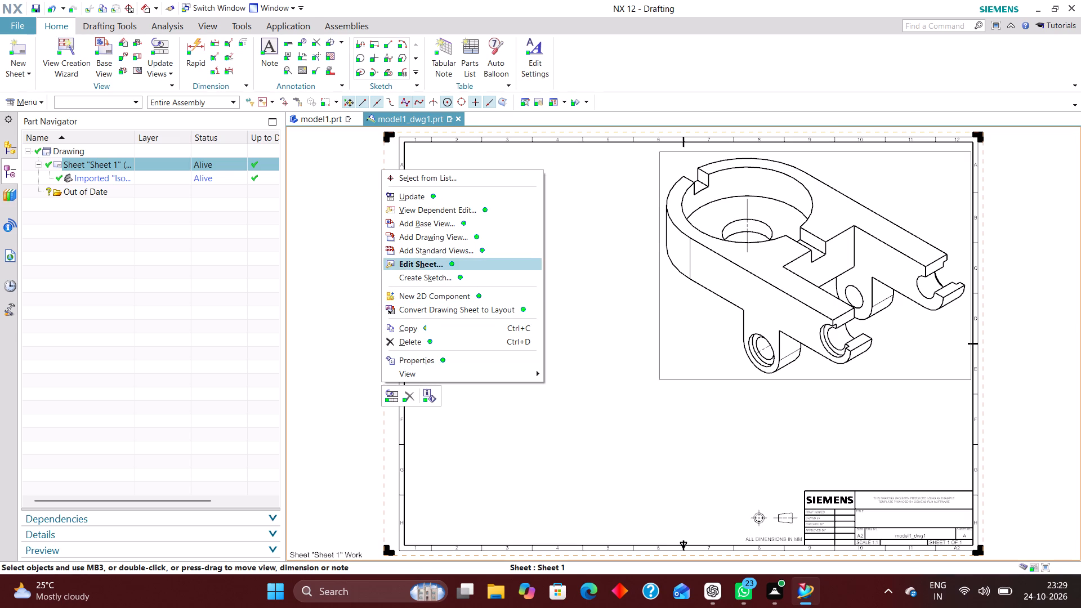
pyautogui.click(437, 269)
pyautogui.click(282, 202)
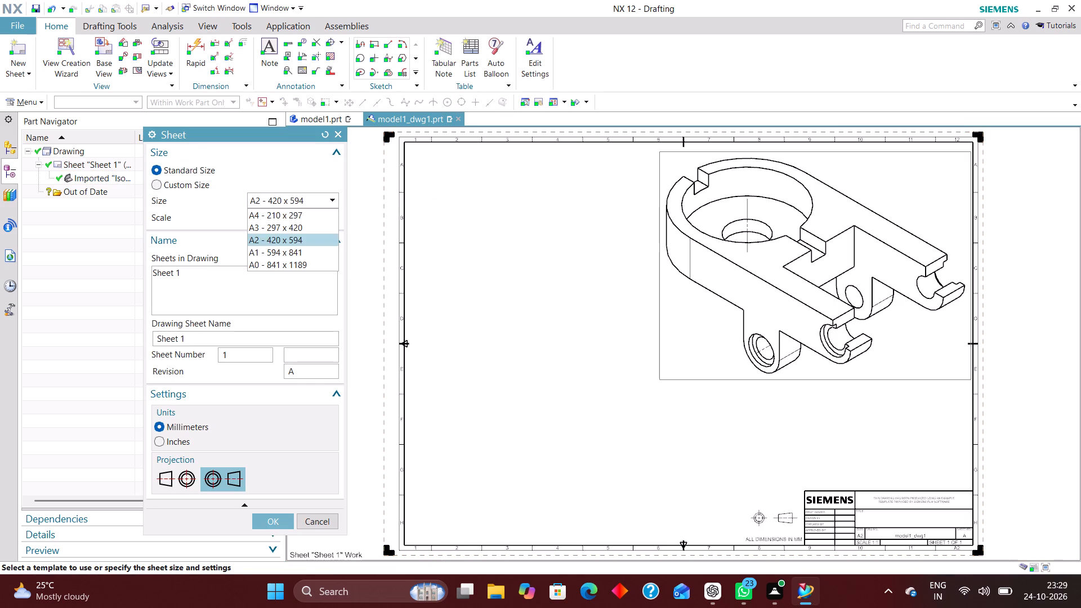
pyautogui.click(280, 250)
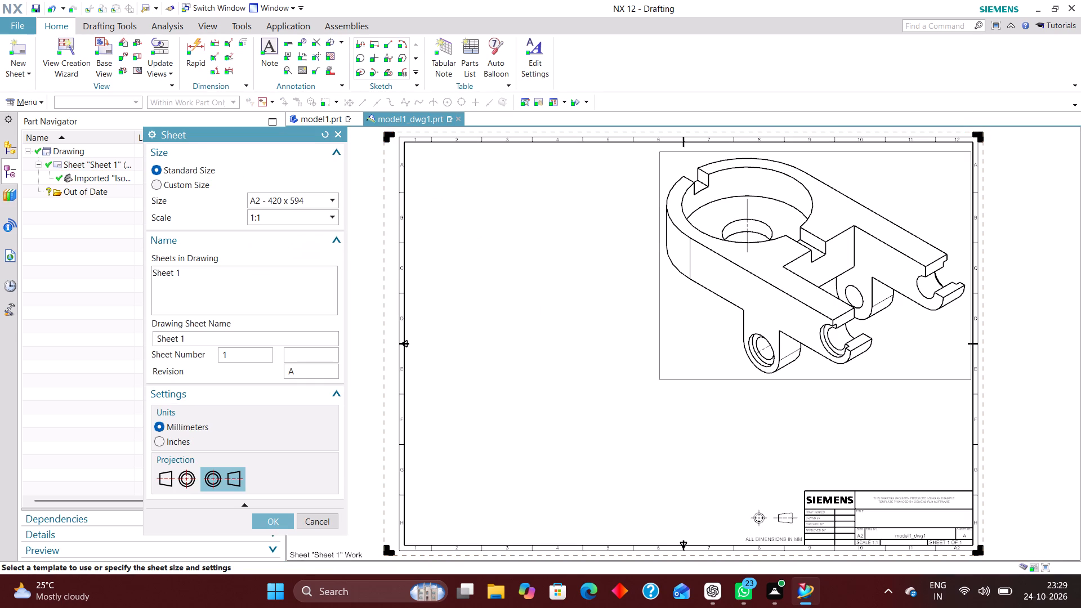
pyautogui.click(186, 477)
pyautogui.click(280, 519)
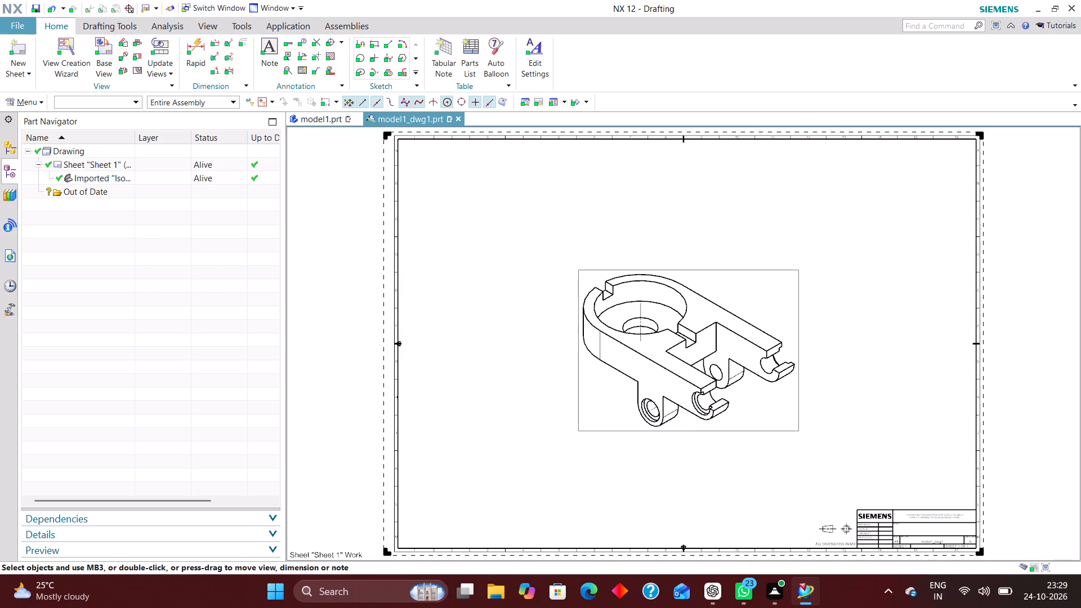
# Move the isometric view of the bracket to the upper-right area of the enlarged sheet.
pyautogui.moveTo(723, 270); pyautogui.dragTo(838, 172)
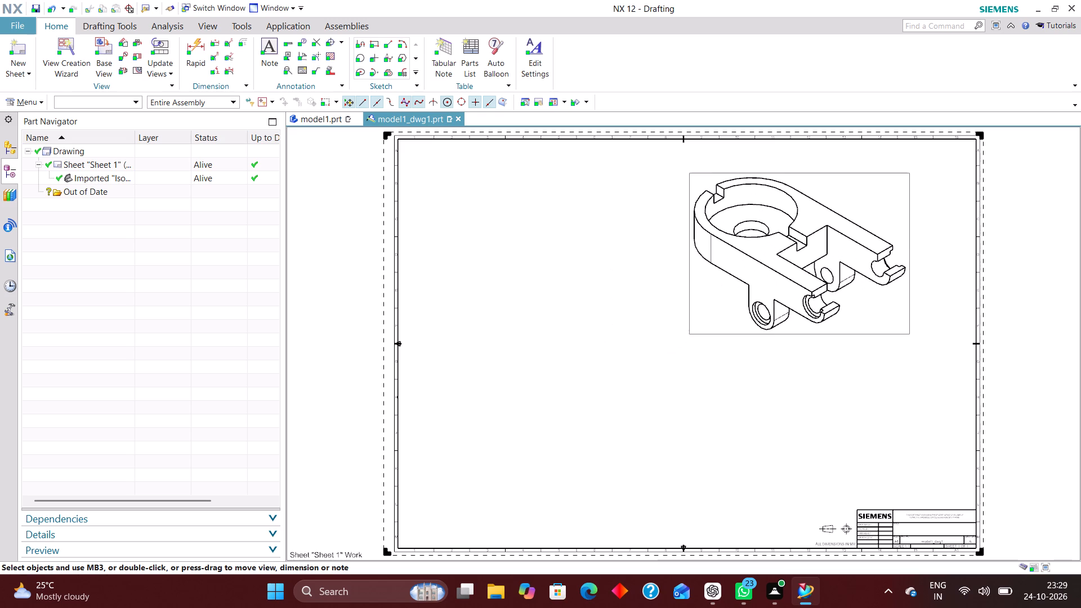
pyautogui.moveTo(838, 172); pyautogui.dragTo(892, 156)
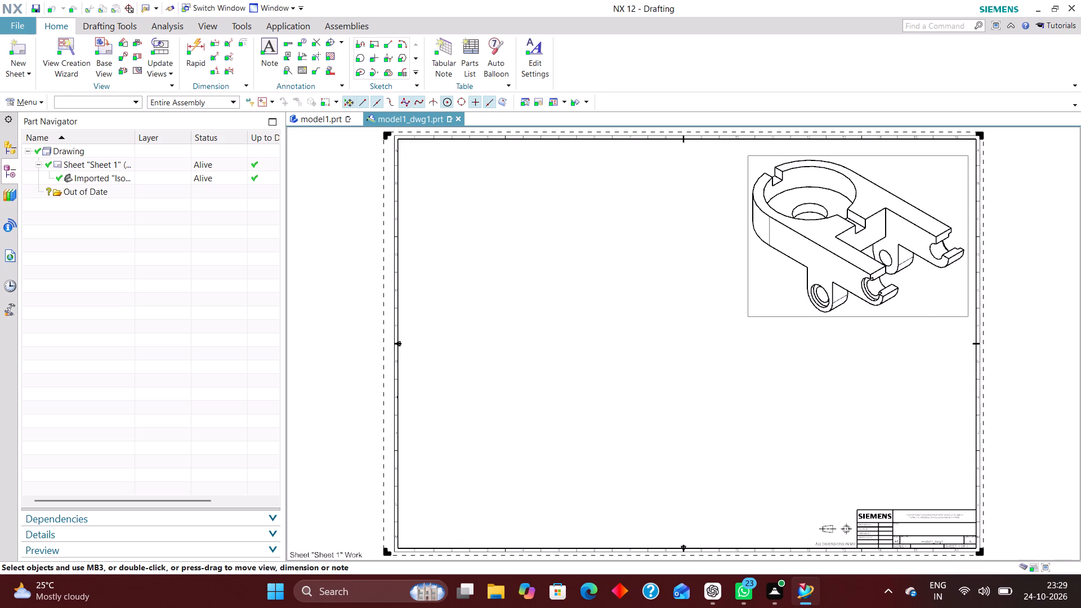
pyautogui.moveTo(892, 156); pyautogui.dragTo(891, 168)
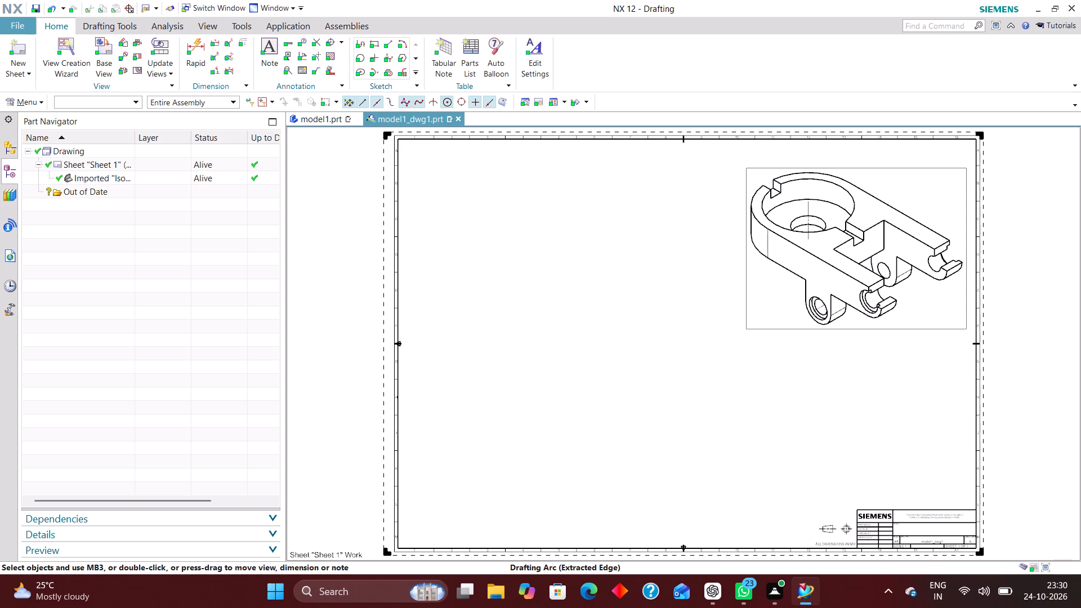
# Place a Top base view of the bracket at 1:2 scale in the sheet's upper-left area, without any projected views.
pyautogui.click(105, 48)
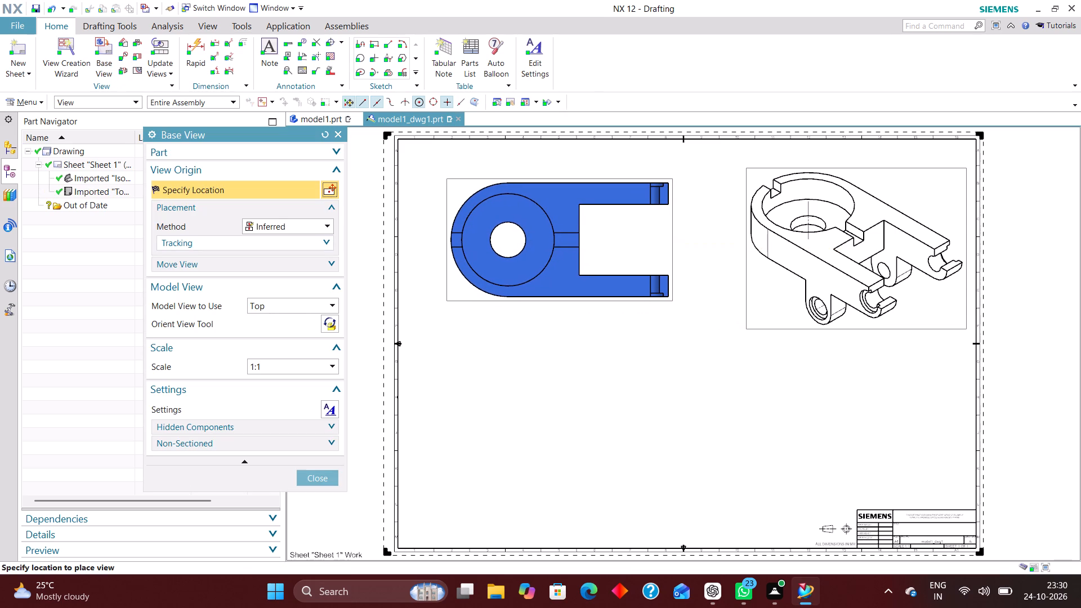
pyautogui.click(279, 360)
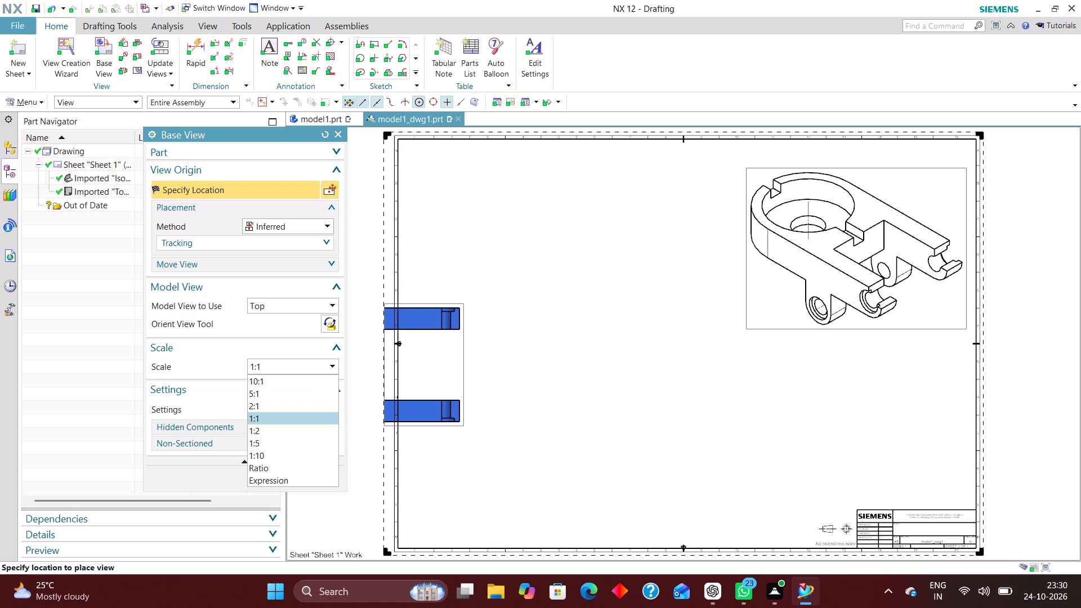
pyautogui.click(263, 432)
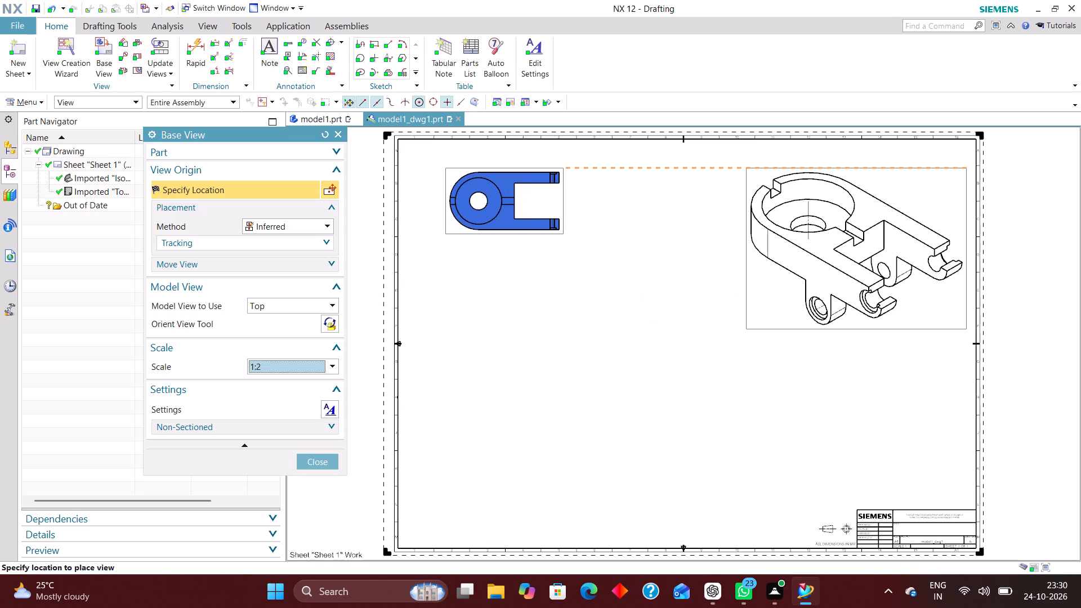
pyautogui.click(504, 202)
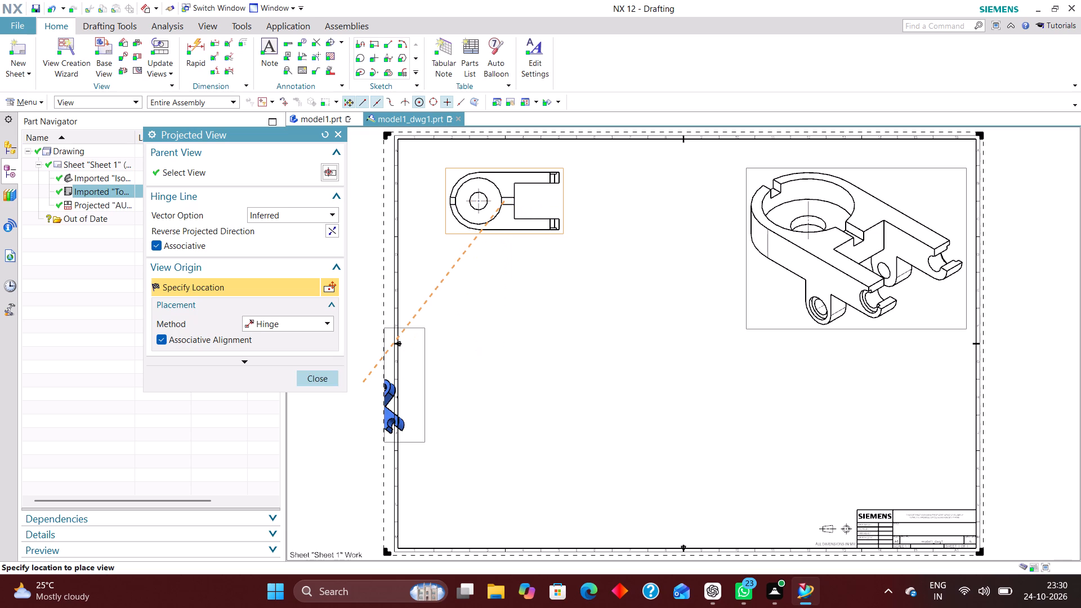
pyautogui.click(320, 378)
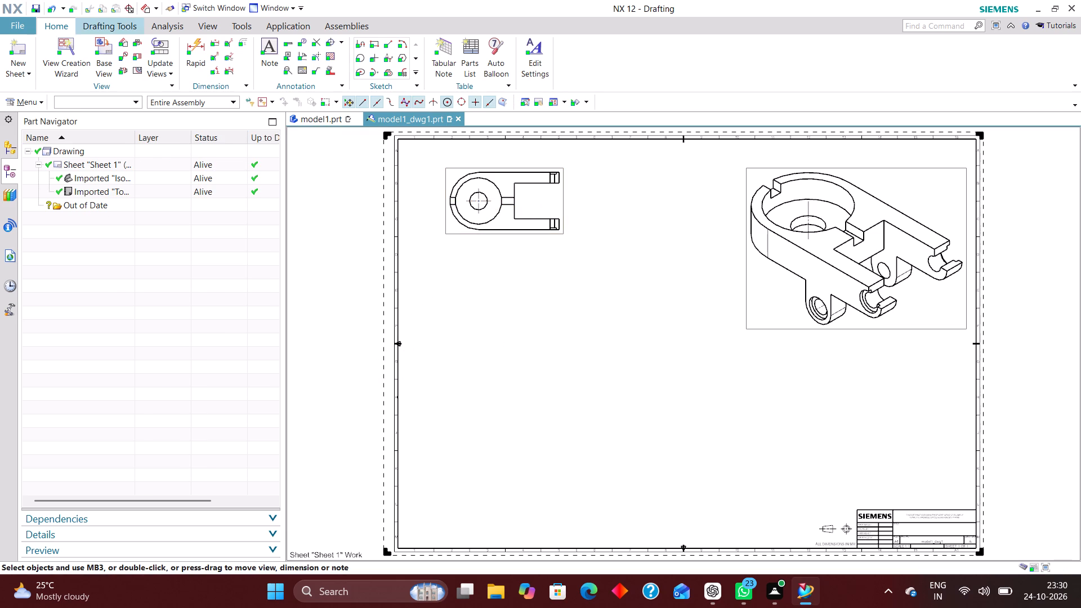
# Place a Front base view of the bracket at 1:2 scale below the top view, without any projected views.
pyautogui.click(110, 52)
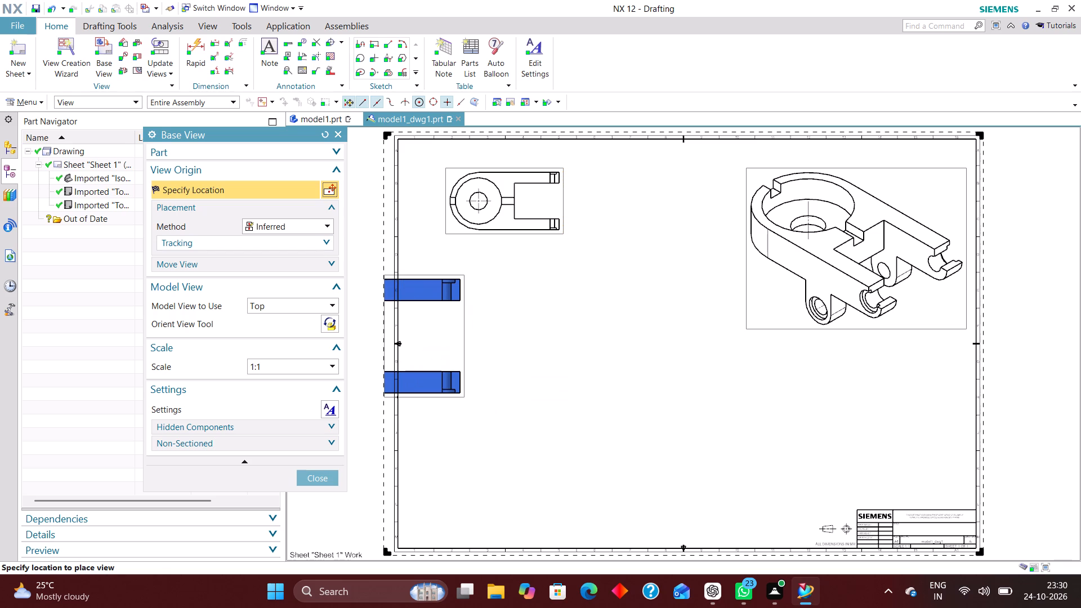
pyautogui.click(298, 304)
pyautogui.click(287, 330)
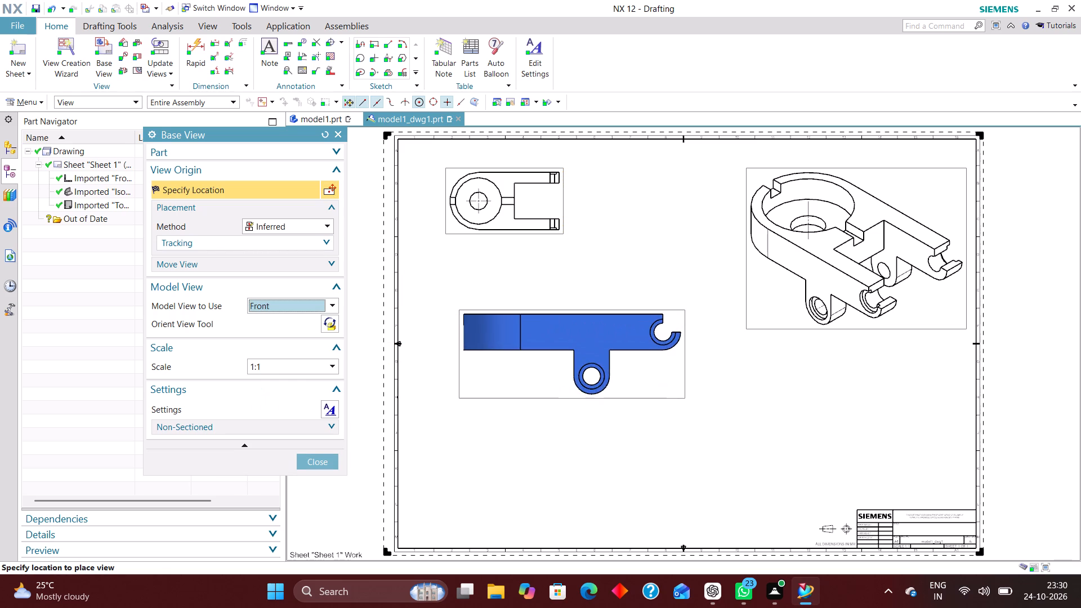
pyautogui.click(330, 324)
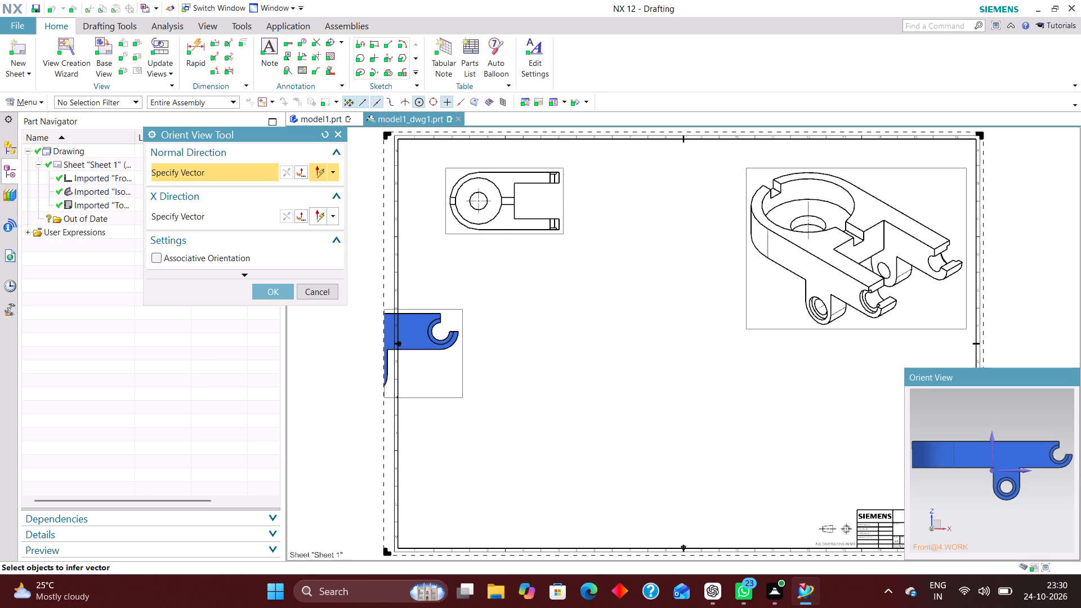
pyautogui.moveTo(1028, 415); pyautogui.dragTo(1009, 468, button='middle')
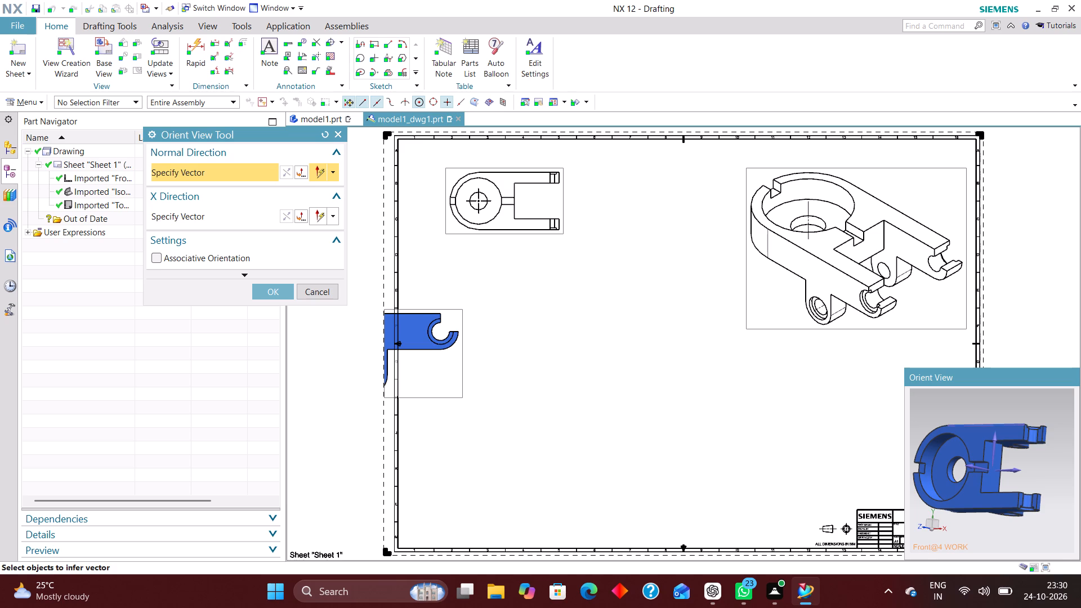
pyautogui.moveTo(979, 408); pyautogui.dragTo(999, 396, button='middle')
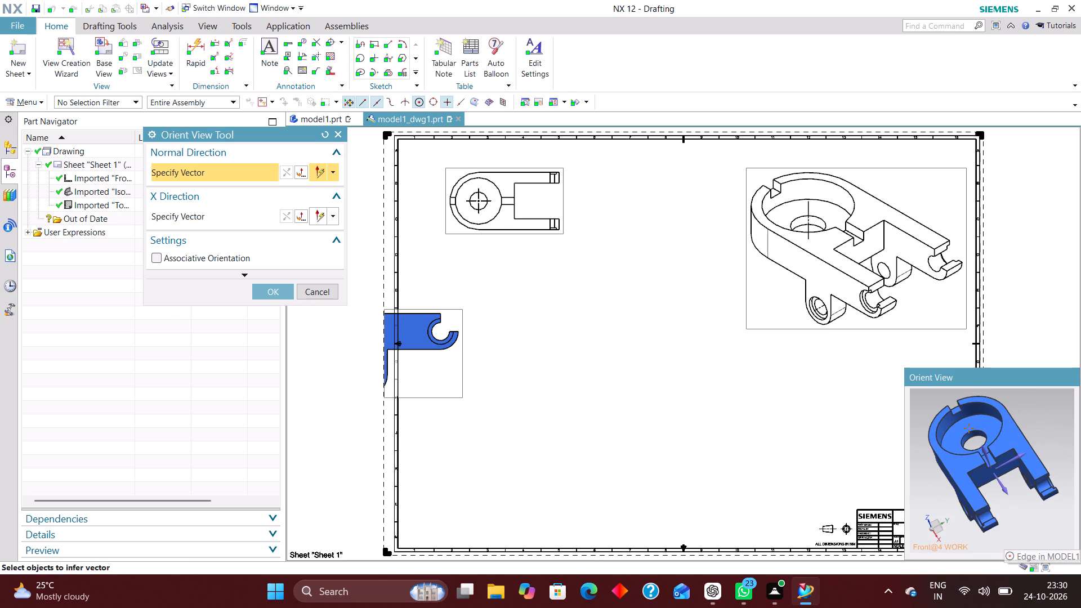
pyautogui.moveTo(1022, 525); pyautogui.dragTo(1034, 508, button='middle')
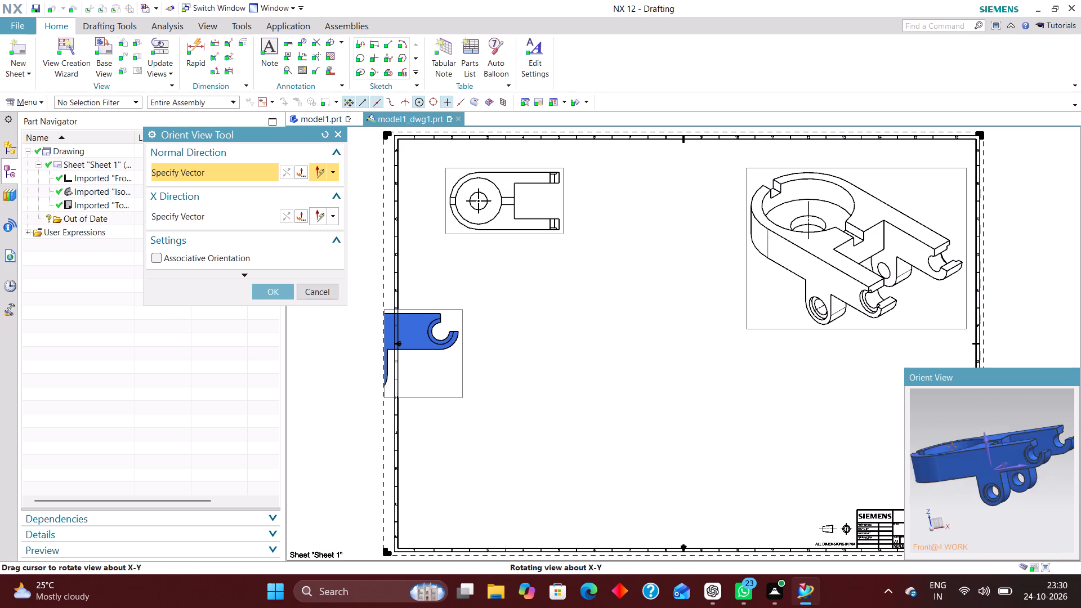
pyautogui.moveTo(1034, 508); pyautogui.dragTo(1052, 511, button='middle')
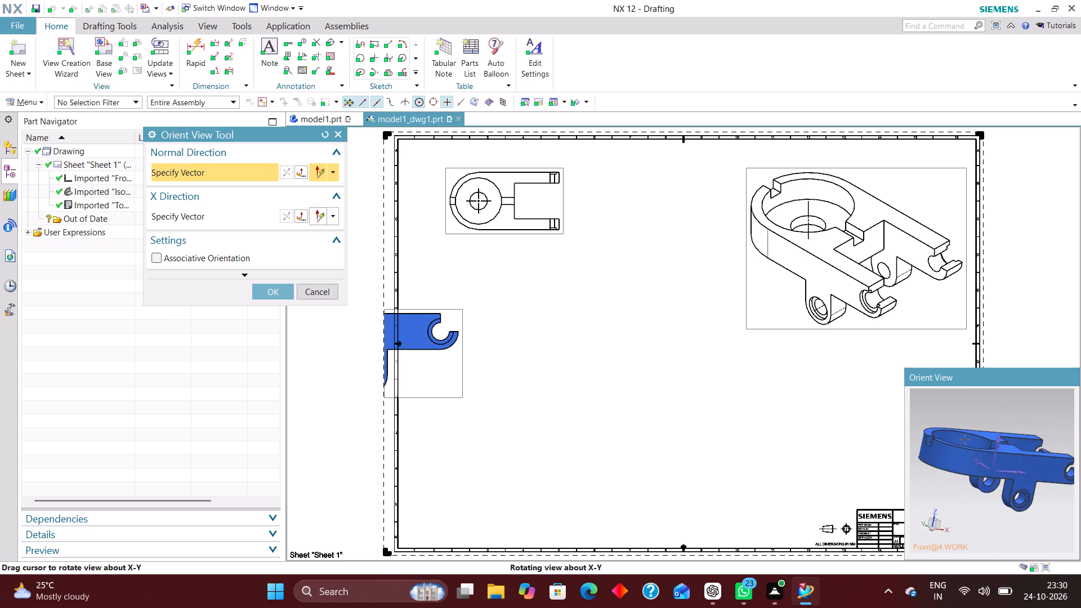
pyautogui.moveTo(1052, 511); pyautogui.dragTo(1044, 507, button='middle')
pyautogui.moveTo(1044, 507); pyautogui.dragTo(1004, 509, button='right')
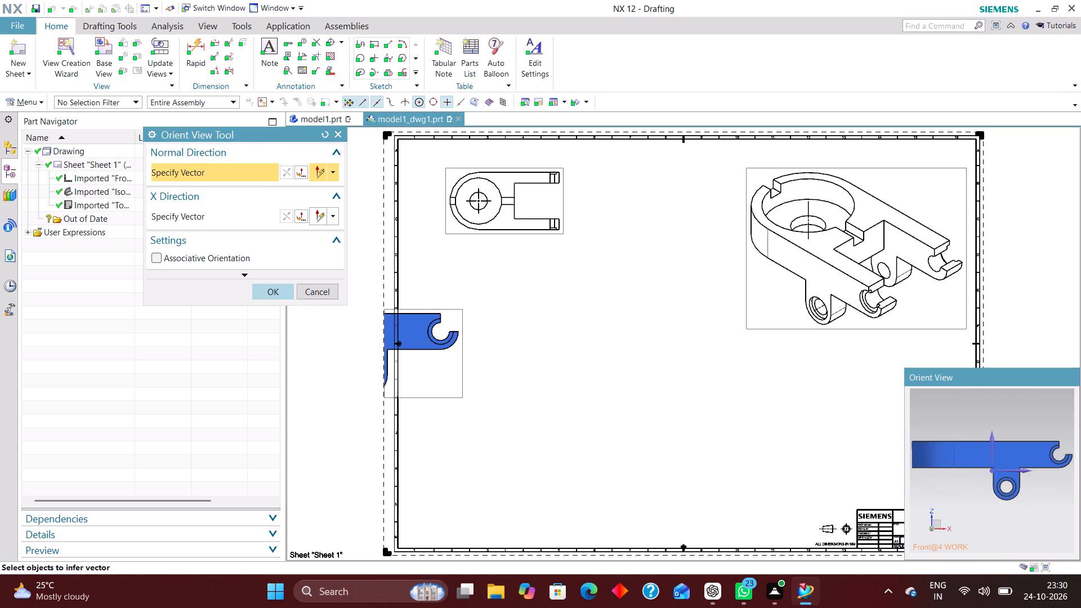
pyautogui.click(266, 288)
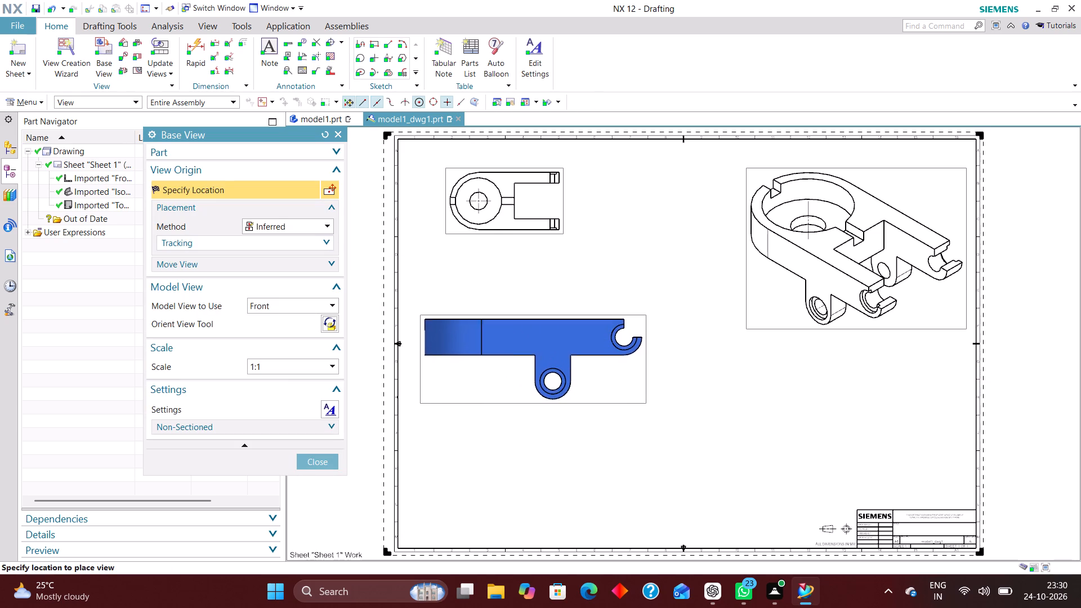
pyautogui.click(300, 370)
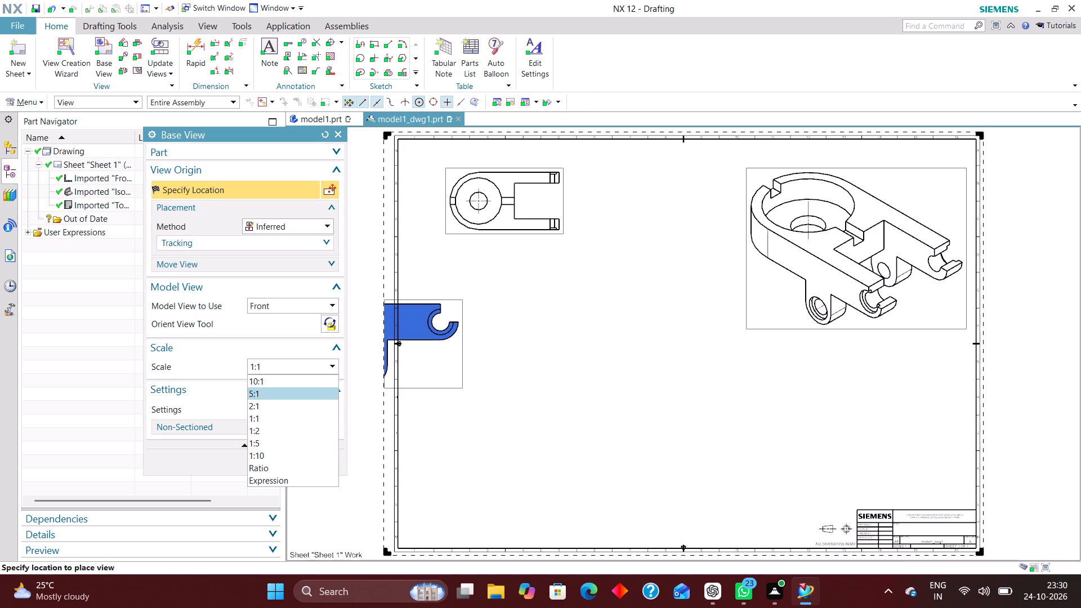
pyautogui.click(258, 428)
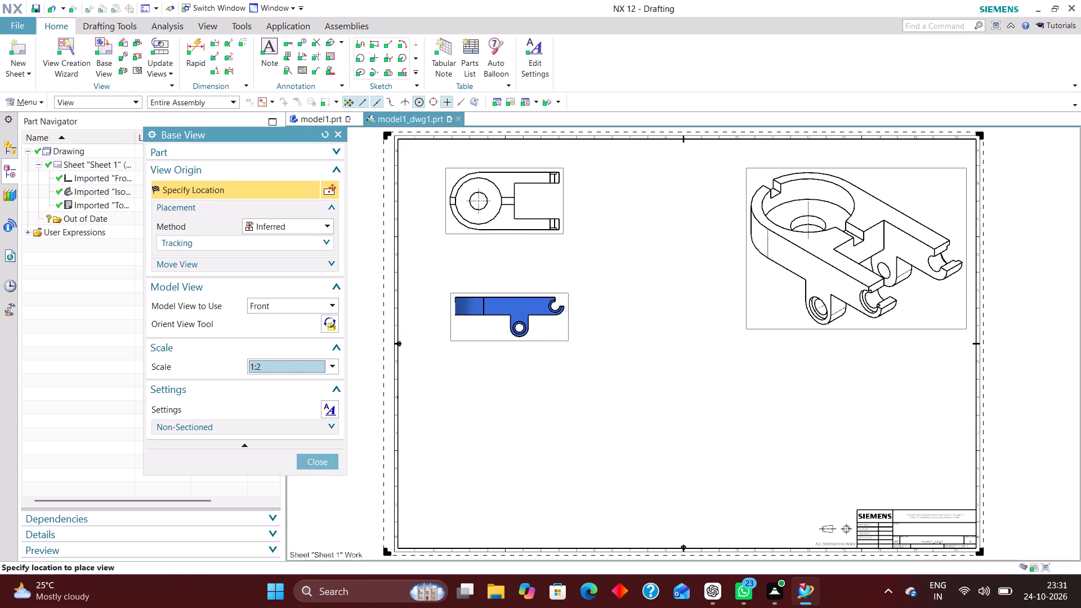
pyautogui.click(510, 317)
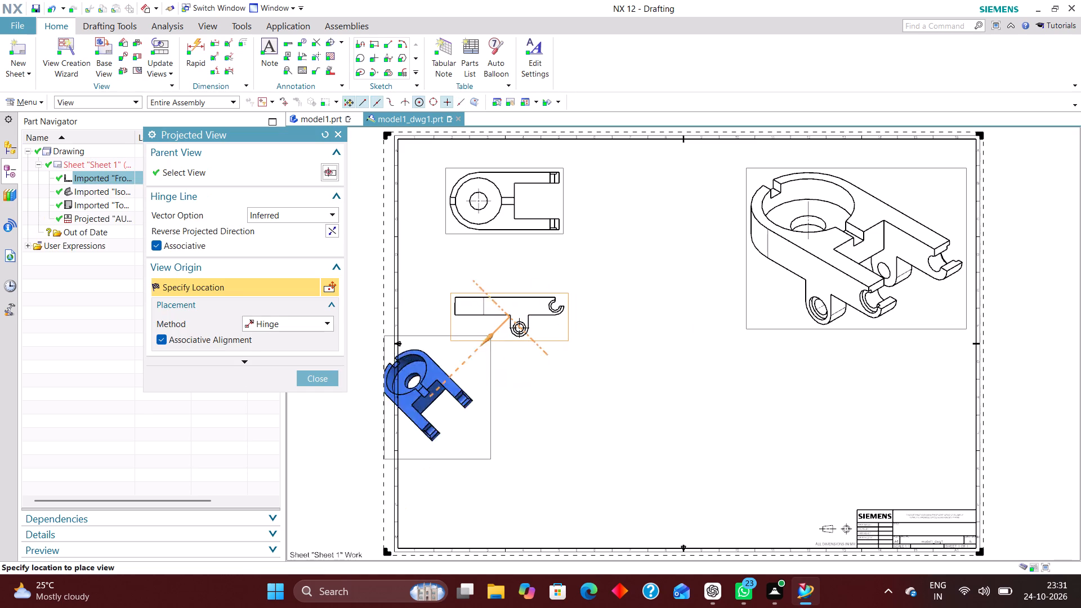
pyautogui.click(316, 379)
# Place a 1:1 base view oriented to face the bracket's forked end, between the top and isometric views, without projected views.
pyautogui.click(108, 56)
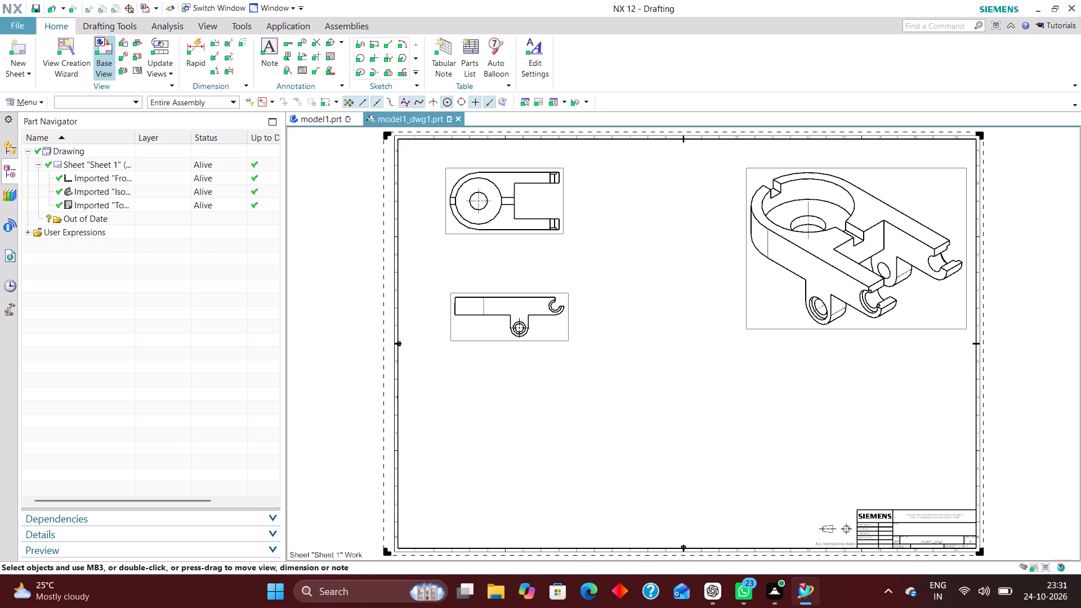
pyautogui.click(333, 321)
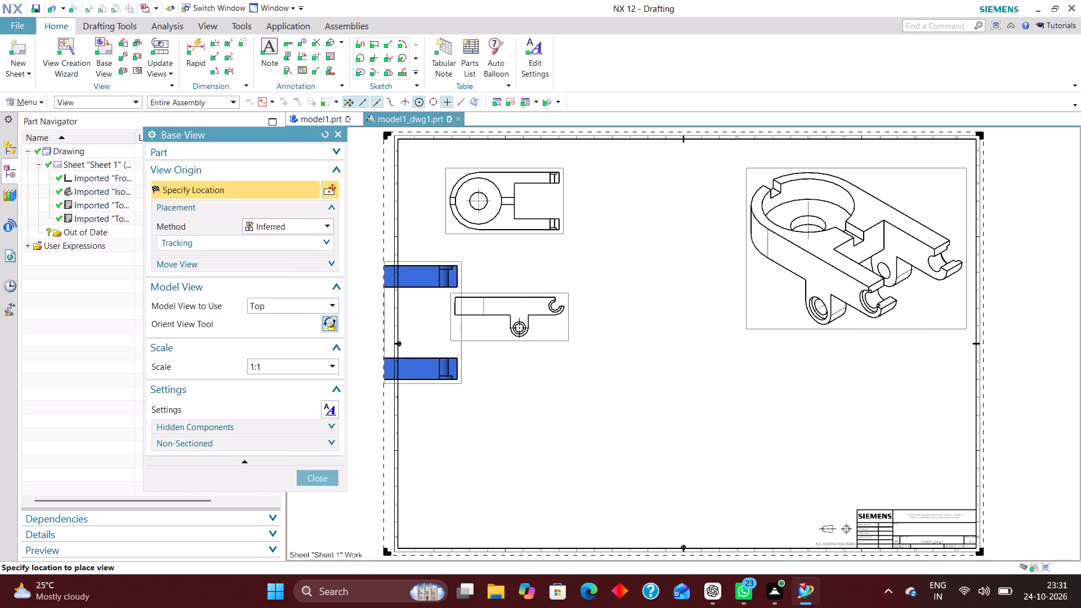
pyautogui.scroll(1, 1030, 408)
pyautogui.moveTo(1030, 408); pyautogui.dragTo(1021, 422, button='middle')
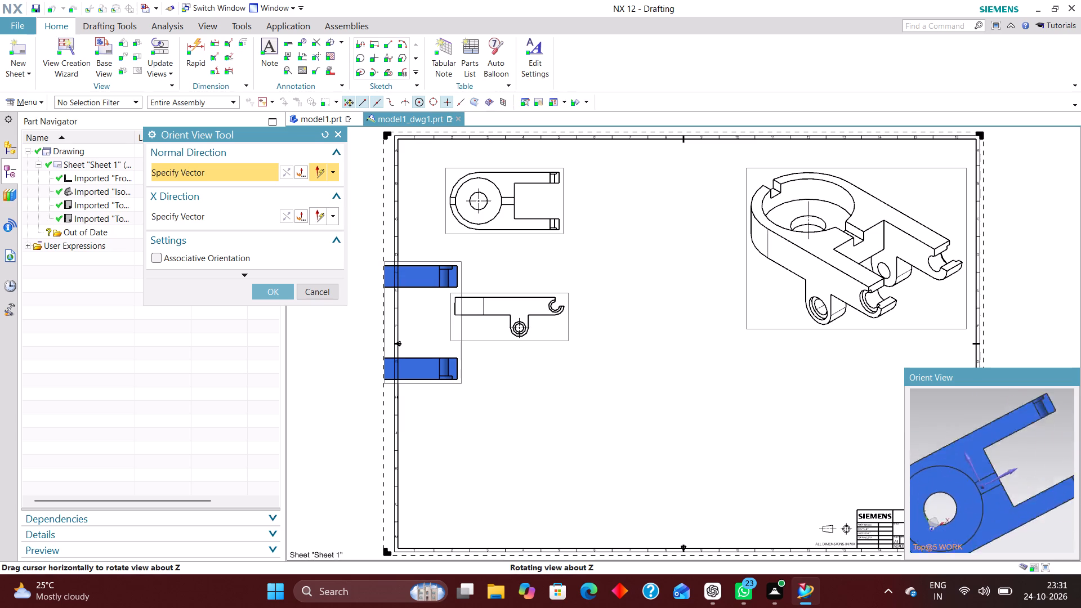
pyautogui.moveTo(1021, 422); pyautogui.dragTo(996, 500, button='middle')
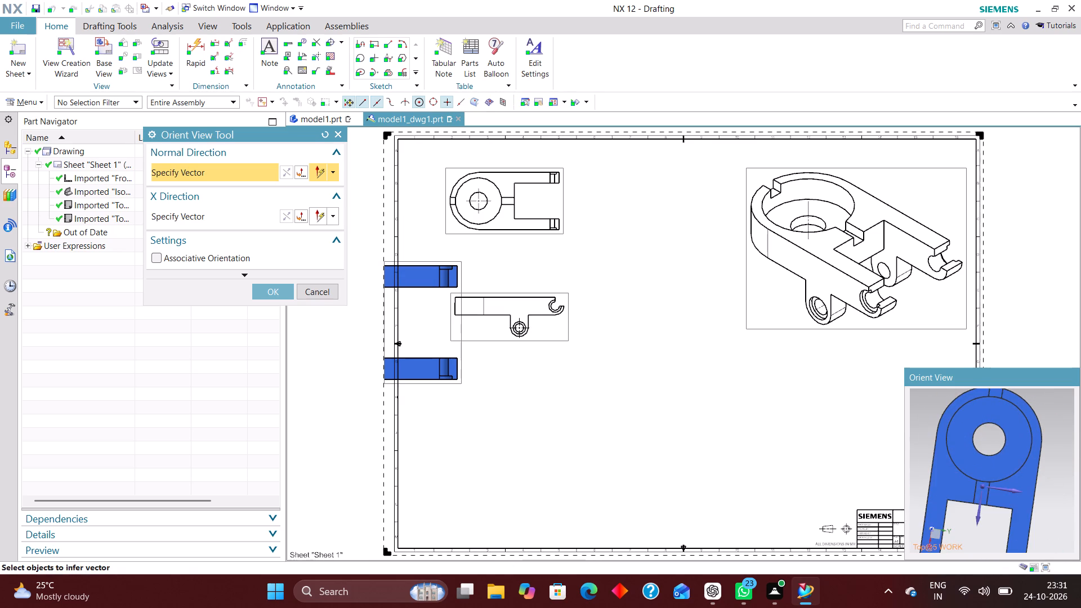
pyautogui.moveTo(982, 533); pyautogui.dragTo(979, 474, button='middle')
pyautogui.scroll(1, 979, 474)
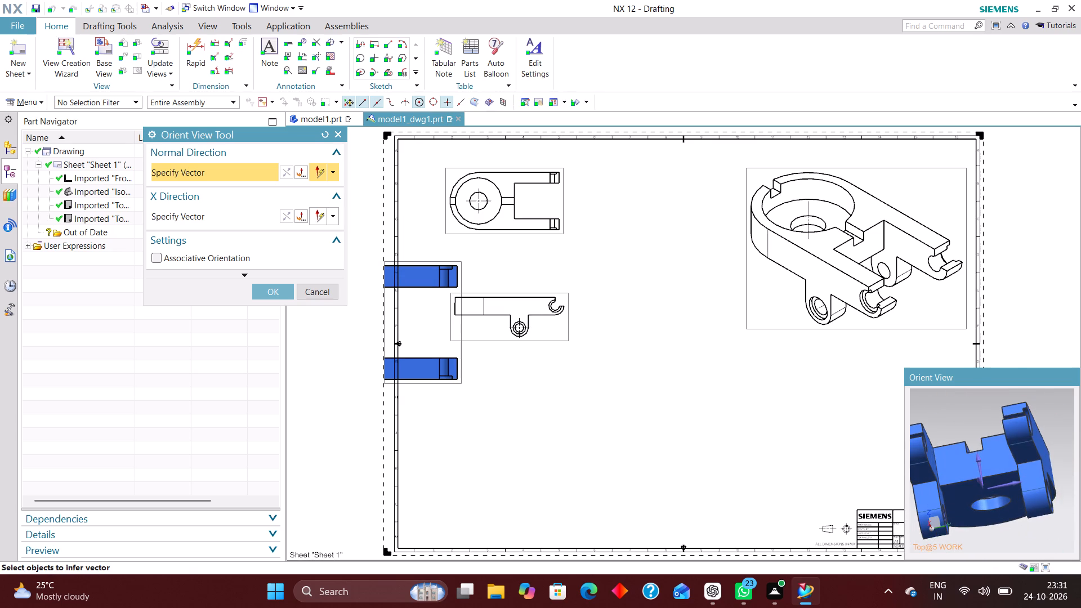
pyautogui.moveTo(1056, 409); pyautogui.dragTo(991, 417, button='right')
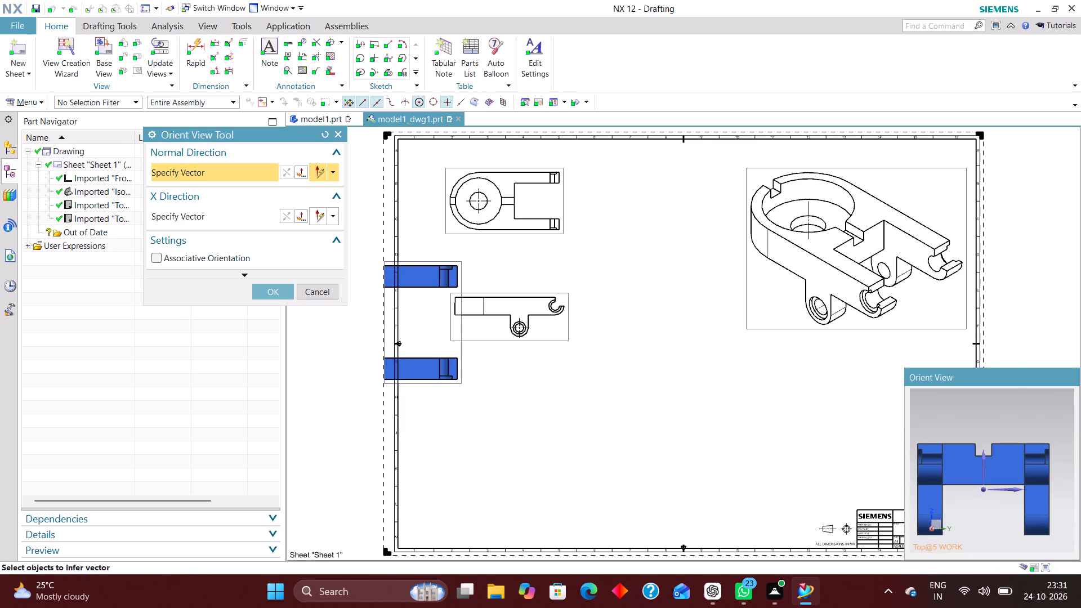
pyautogui.click(275, 290)
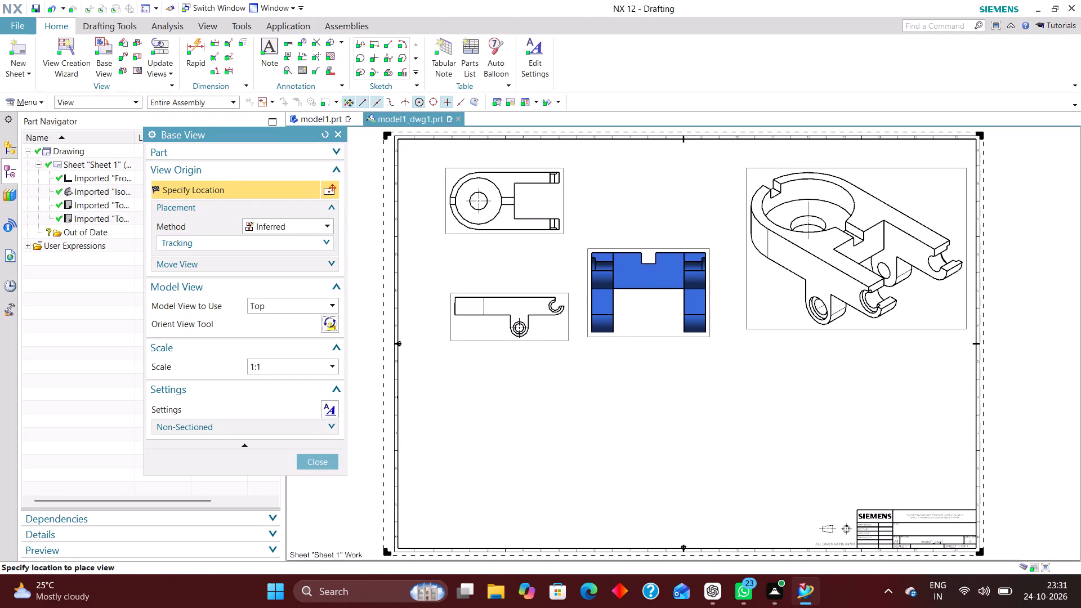
pyautogui.click(653, 272)
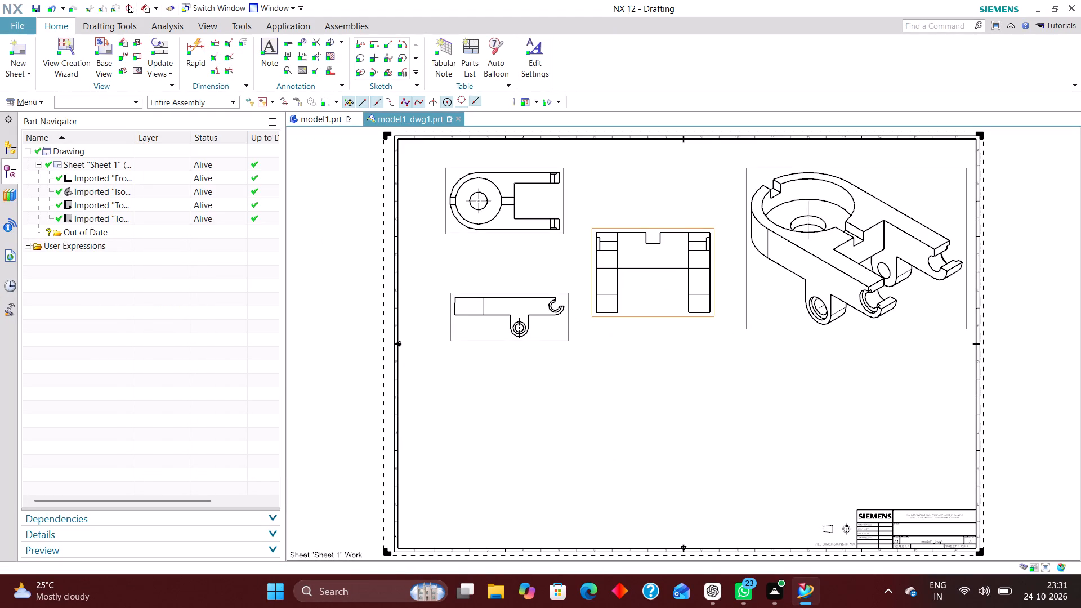
pyautogui.click(328, 379)
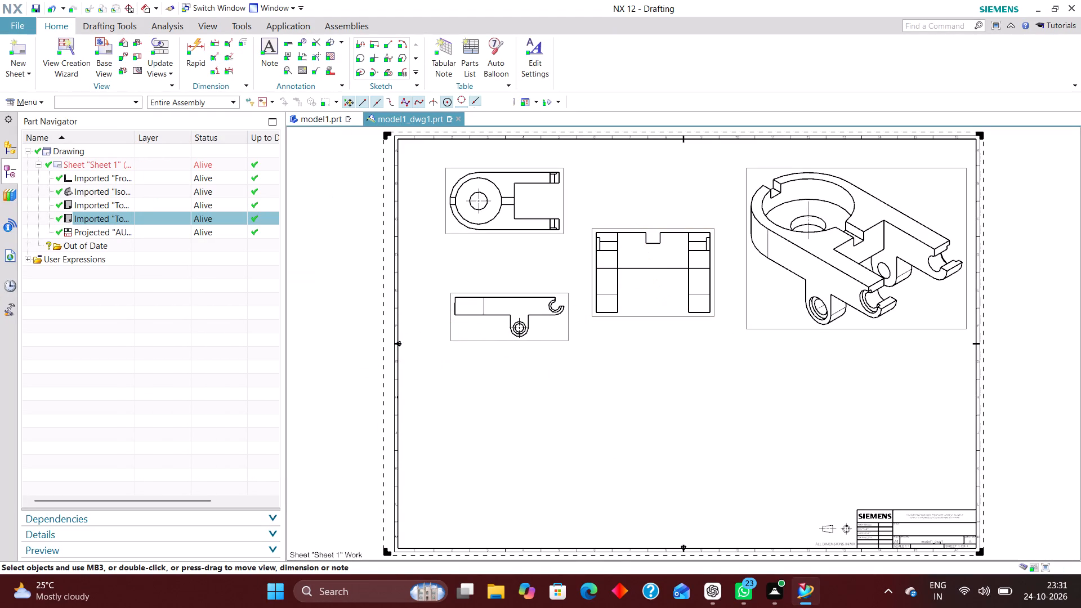
# Move the front view further down the sheet, aligned vertically beneath the top view.
pyautogui.moveTo(493, 343); pyautogui.dragTo(490, 398)
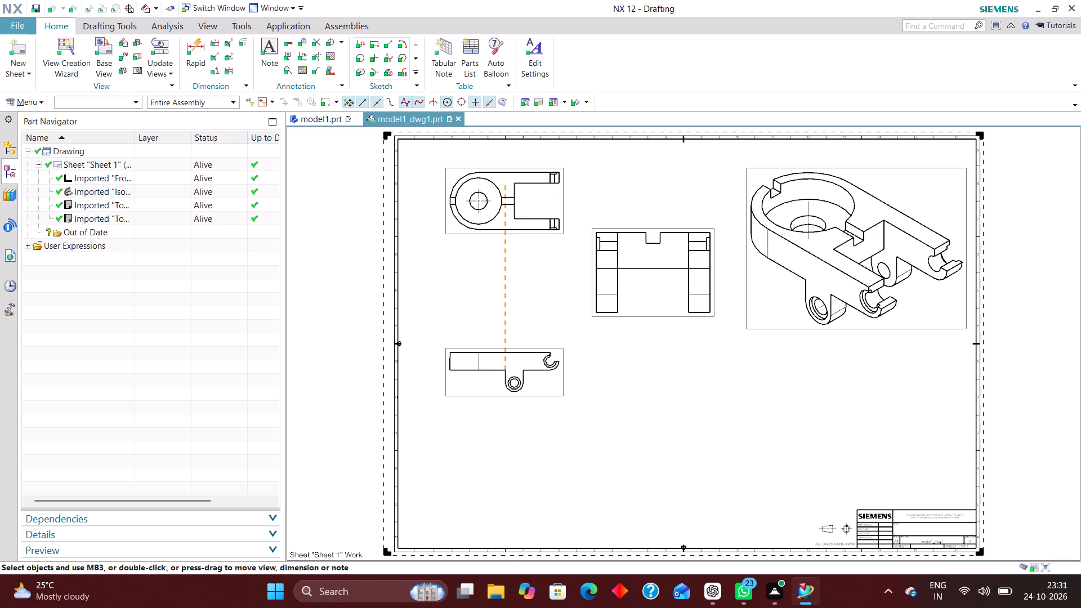
pyautogui.moveTo(490, 398); pyautogui.dragTo(491, 401)
# Move the end view slightly lower on the sheet, between the top and isometric views.
pyautogui.moveTo(652, 318); pyautogui.dragTo(654, 333)
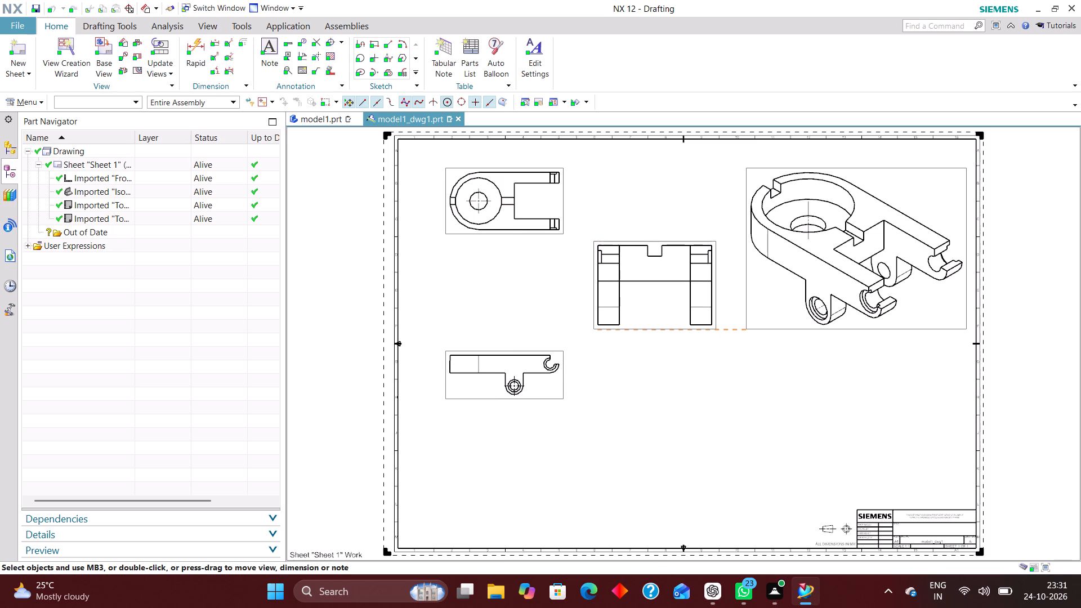
pyautogui.moveTo(654, 333); pyautogui.dragTo(647, 341)
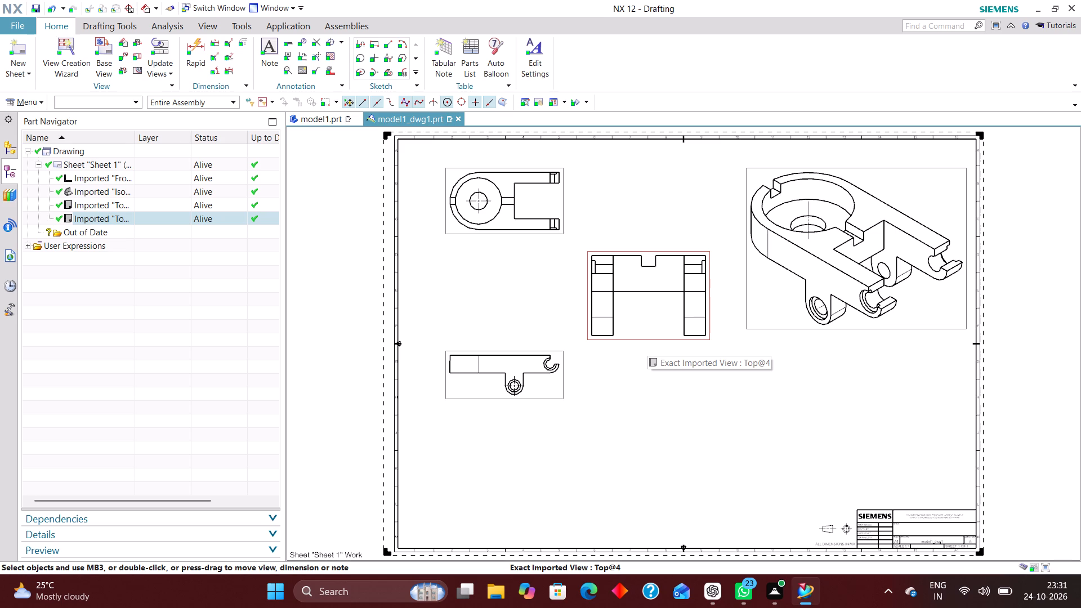
# Move the front view further down the sheet to widen the gap beneath the top view.
pyautogui.scroll(3, 512, 417)
pyautogui.scroll(-2, 520, 410)
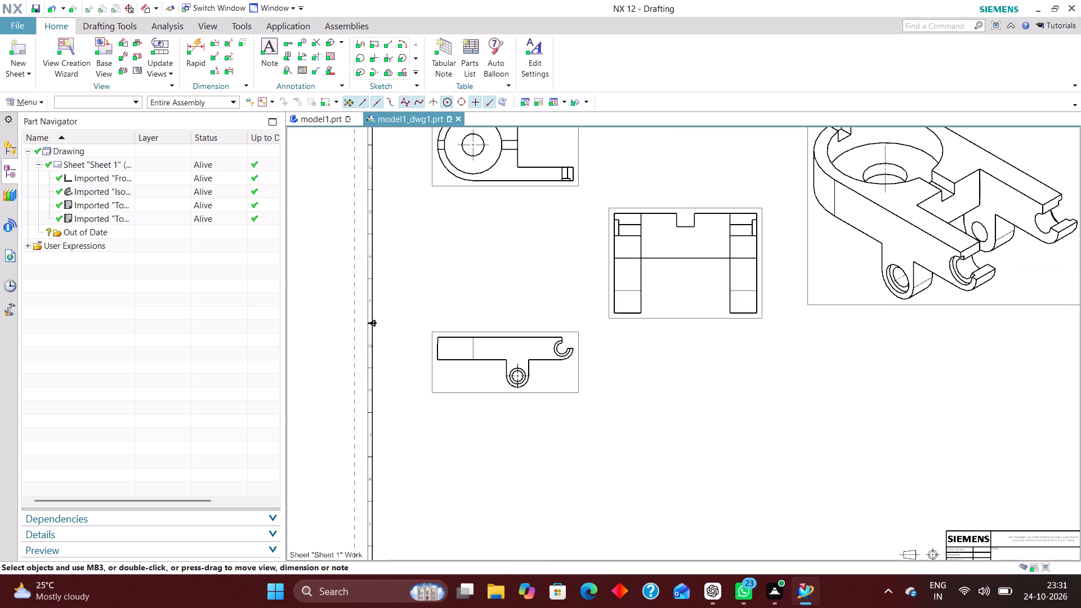
pyautogui.scroll(-1, 611, 428)
pyautogui.scroll(2, 543, 418)
pyautogui.moveTo(560, 391); pyautogui.dragTo(559, 425)
pyautogui.scroll(-4, 587, 372)
pyautogui.scroll(2, 587, 400)
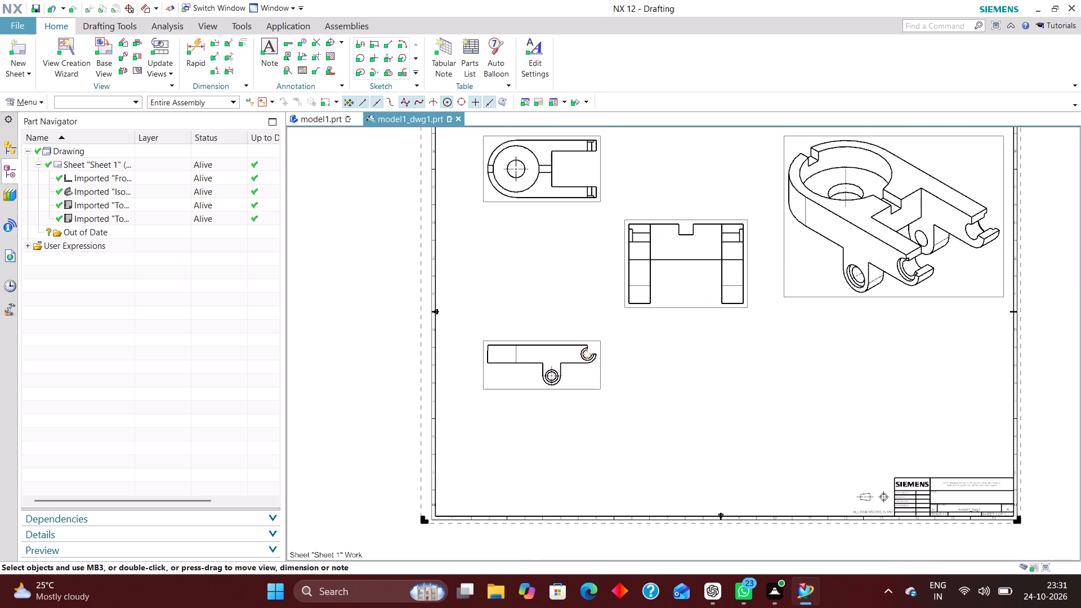
pyautogui.click(577, 391)
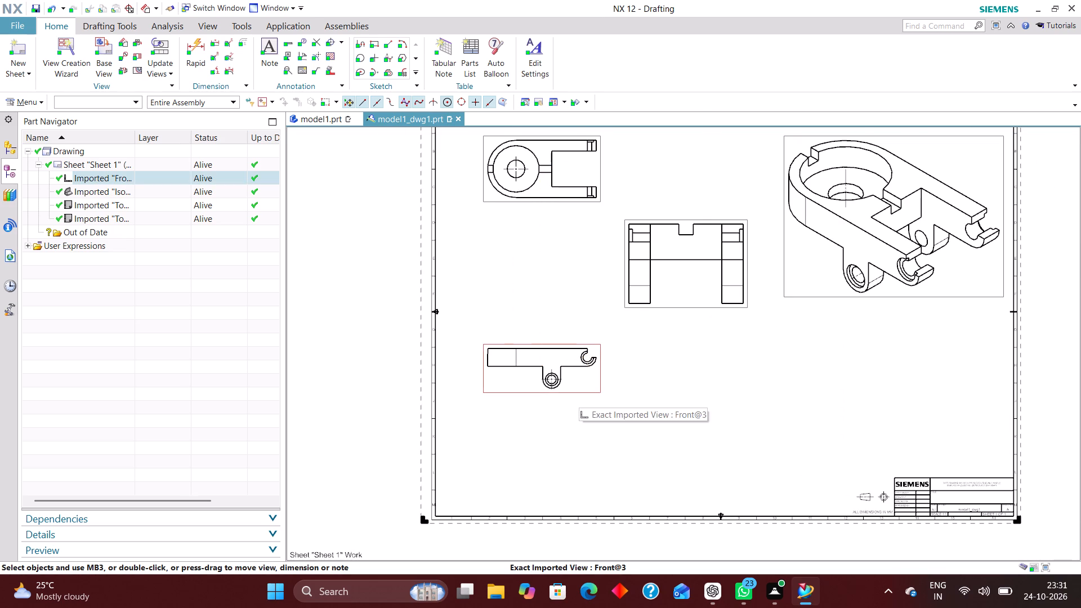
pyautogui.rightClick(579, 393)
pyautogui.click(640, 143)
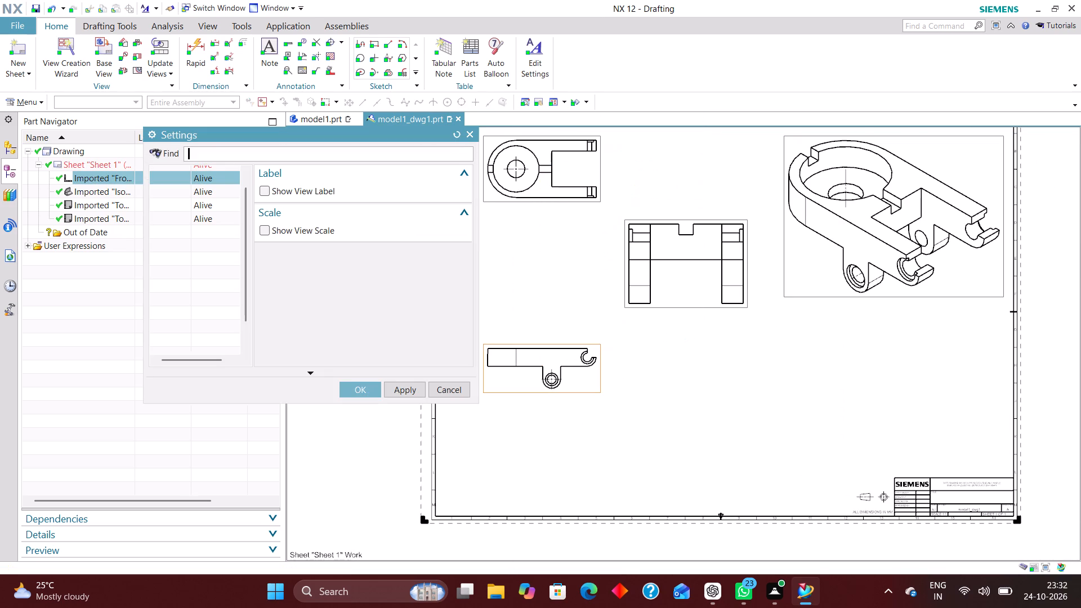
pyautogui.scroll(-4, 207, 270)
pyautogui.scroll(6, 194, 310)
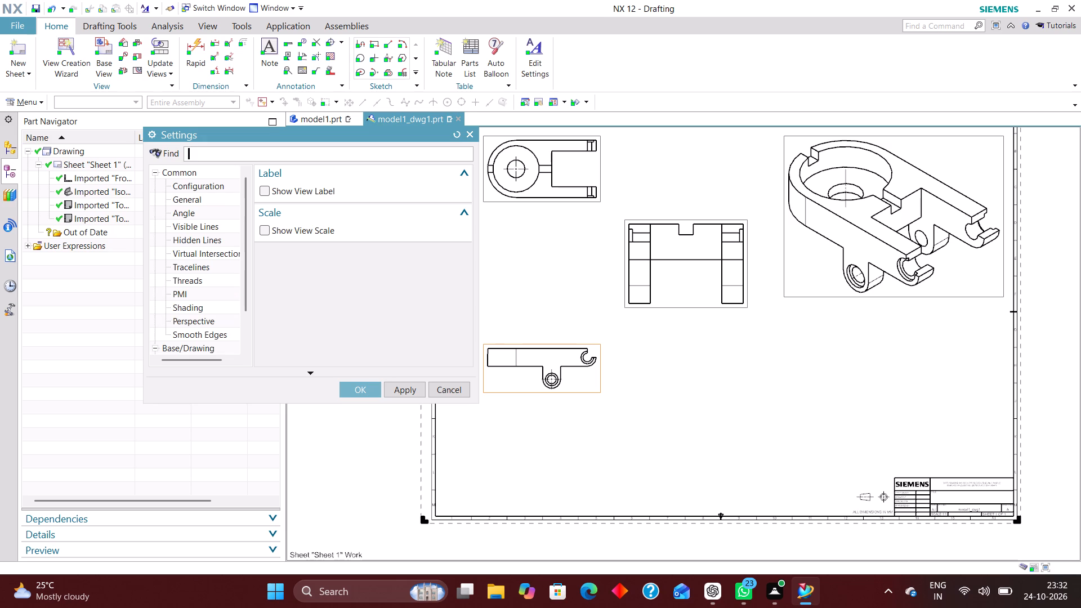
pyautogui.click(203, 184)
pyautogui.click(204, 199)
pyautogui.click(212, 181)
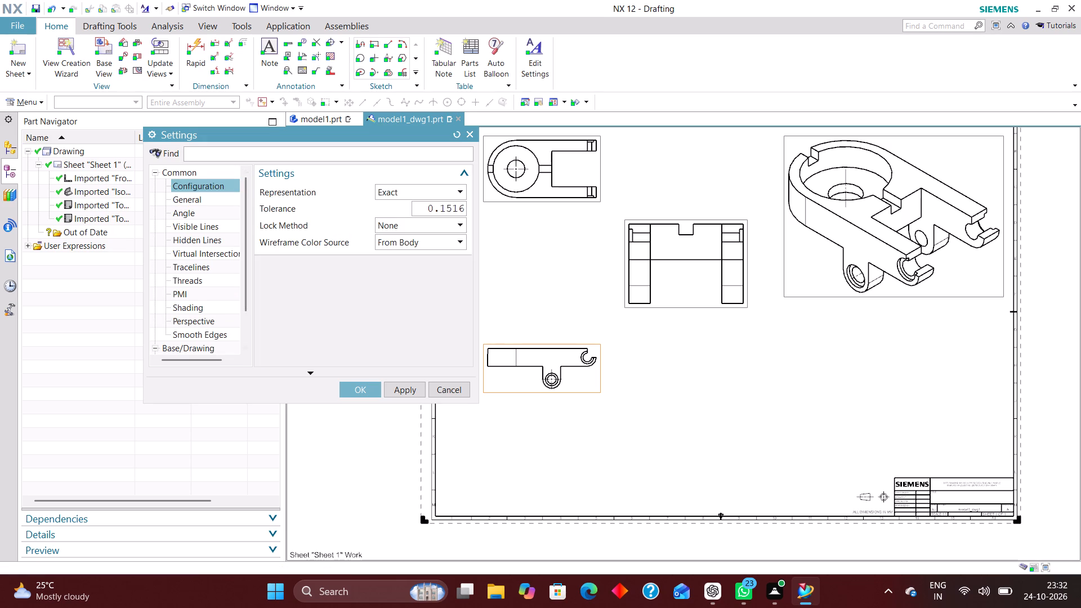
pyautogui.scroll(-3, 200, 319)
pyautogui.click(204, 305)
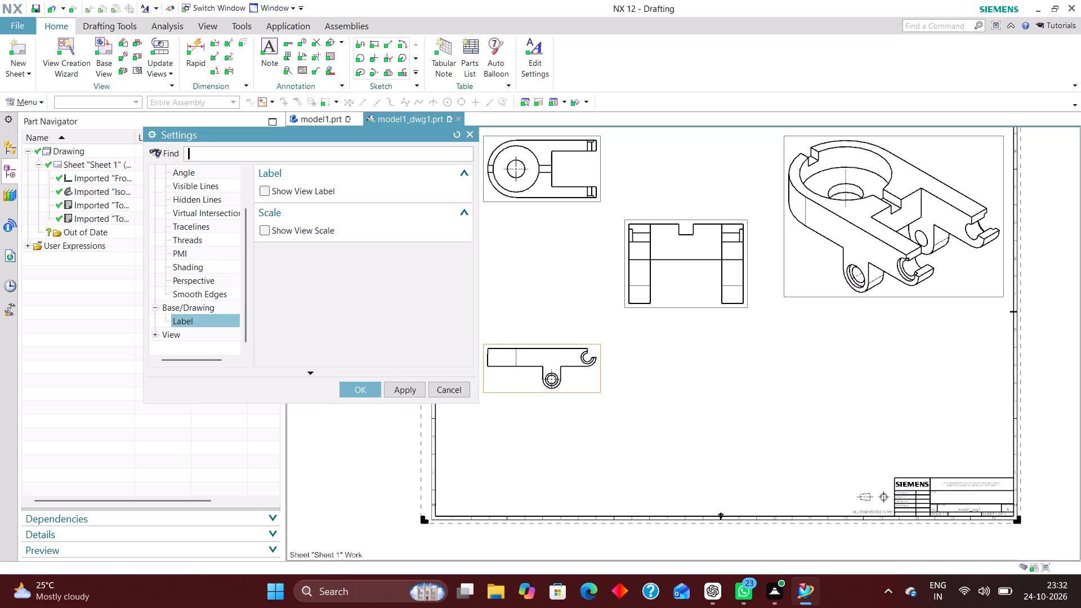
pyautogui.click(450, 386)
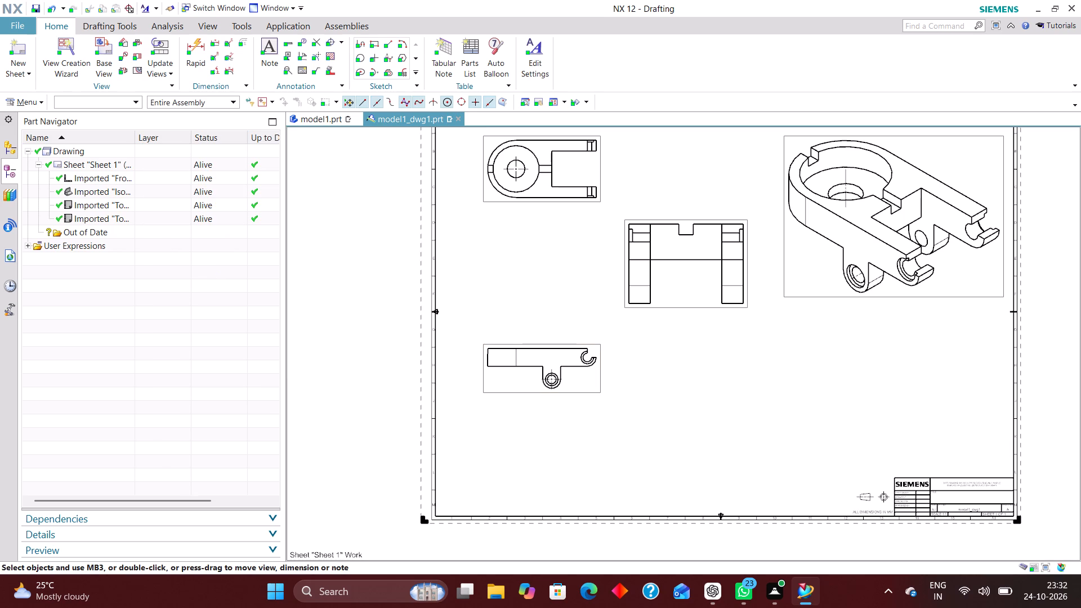
# Change the front view's scale to 1:1 in its general view settings.
pyautogui.rightClick(505, 391)
pyautogui.click(592, 142)
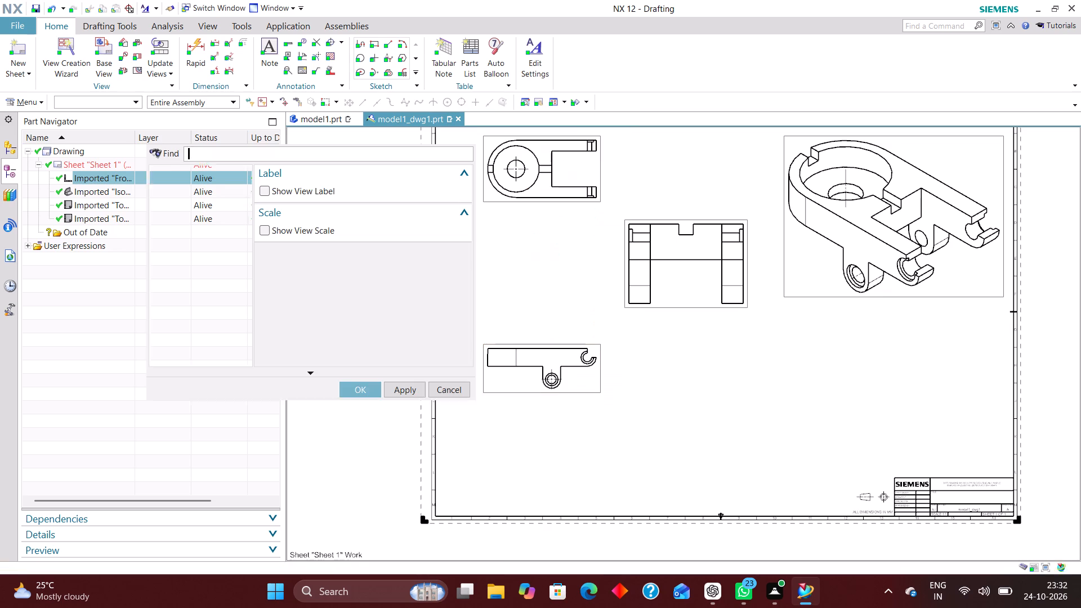
pyautogui.scroll(-2, 179, 312)
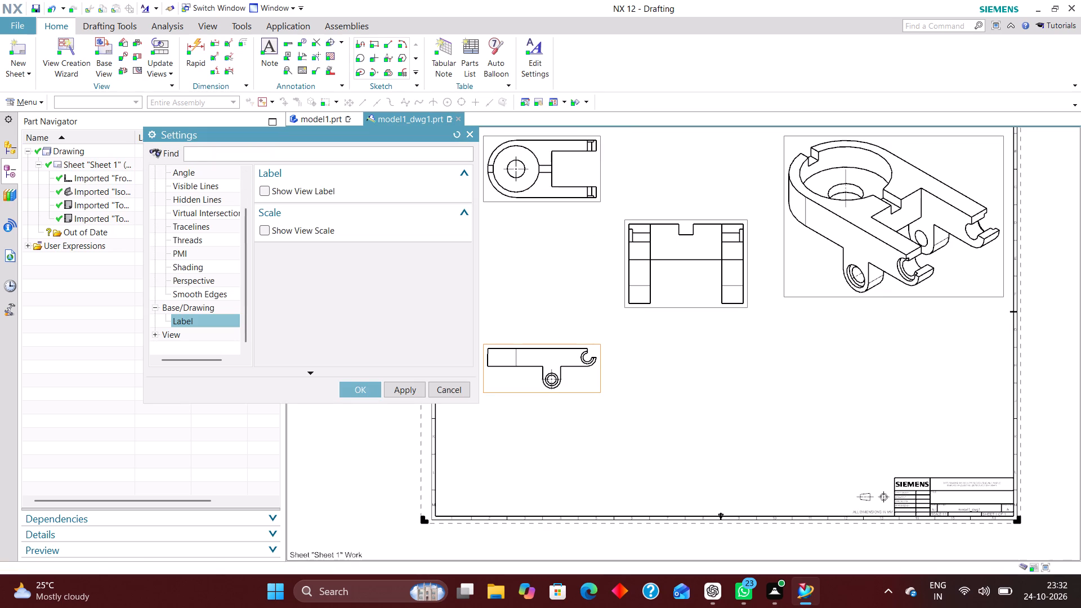
pyautogui.click(186, 333)
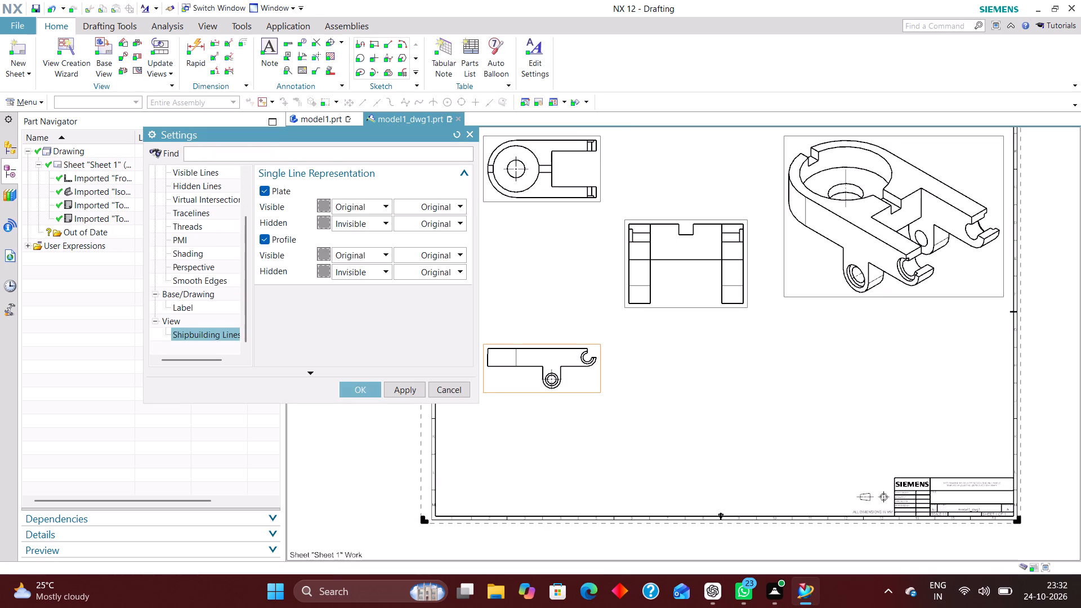
pyautogui.scroll(6, 196, 312)
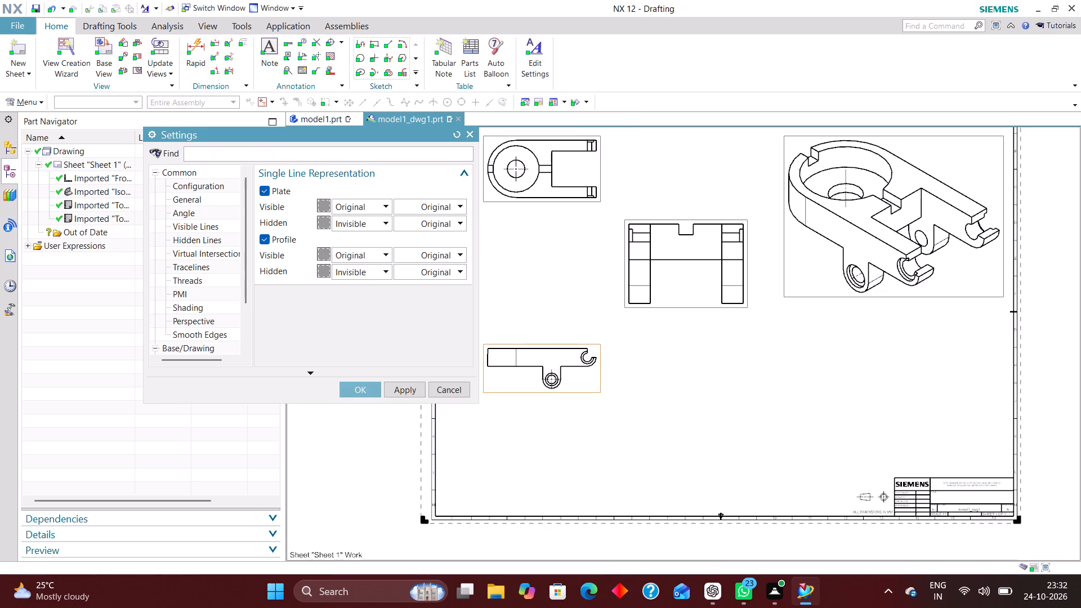
pyautogui.click(206, 196)
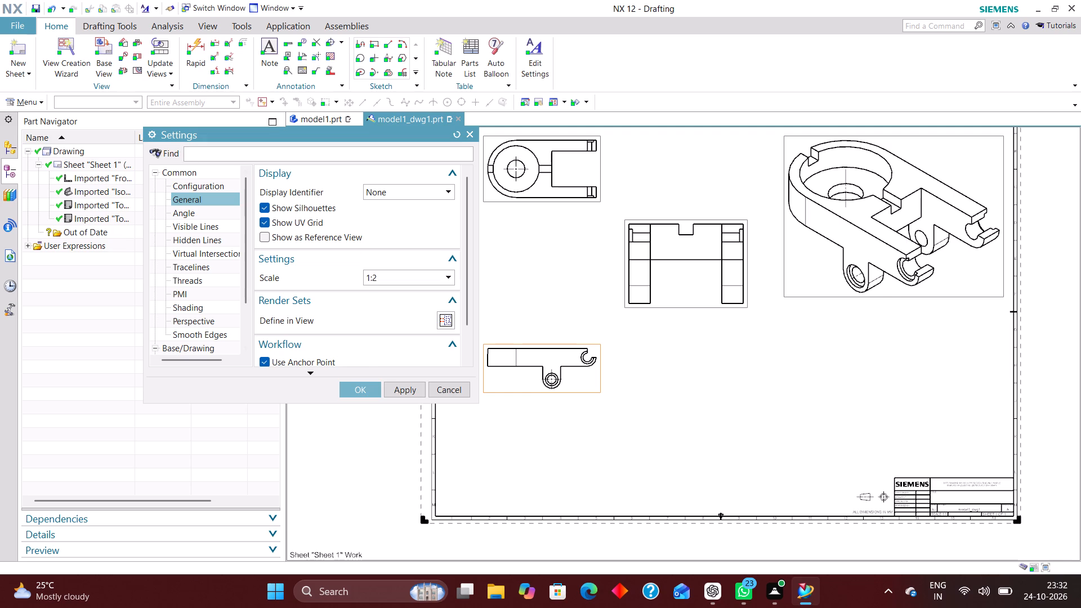
pyautogui.click(407, 278)
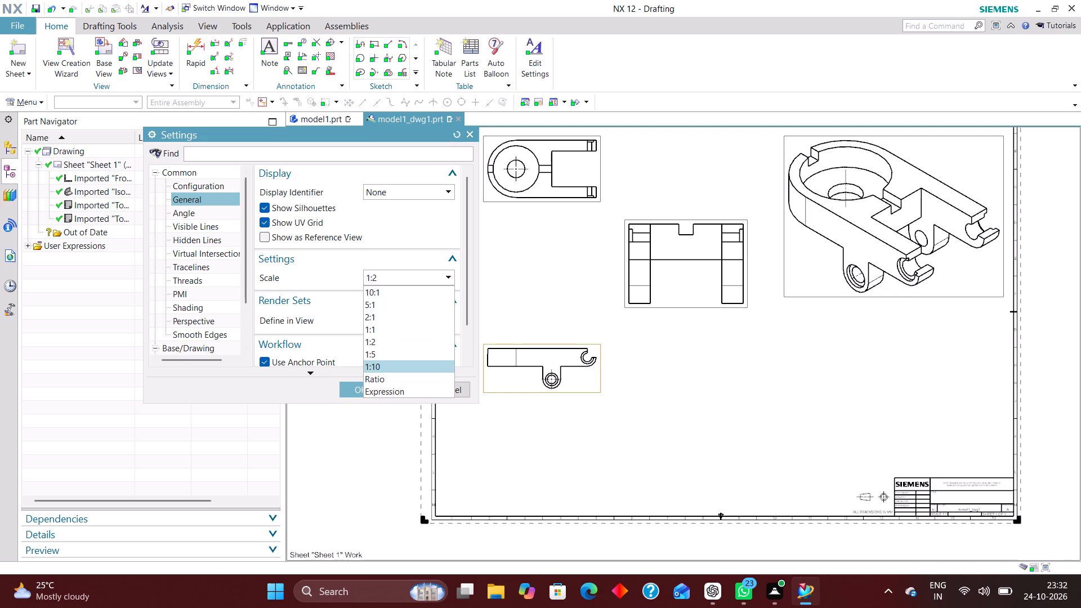
pyautogui.click(376, 368)
pyautogui.click(433, 274)
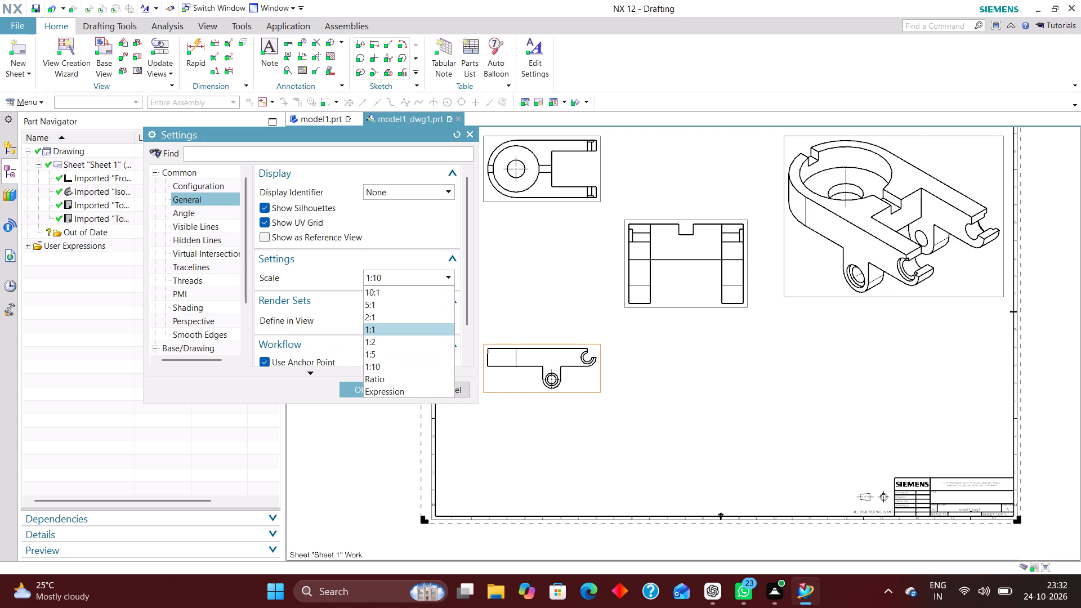
pyautogui.click(377, 332)
pyautogui.click(359, 388)
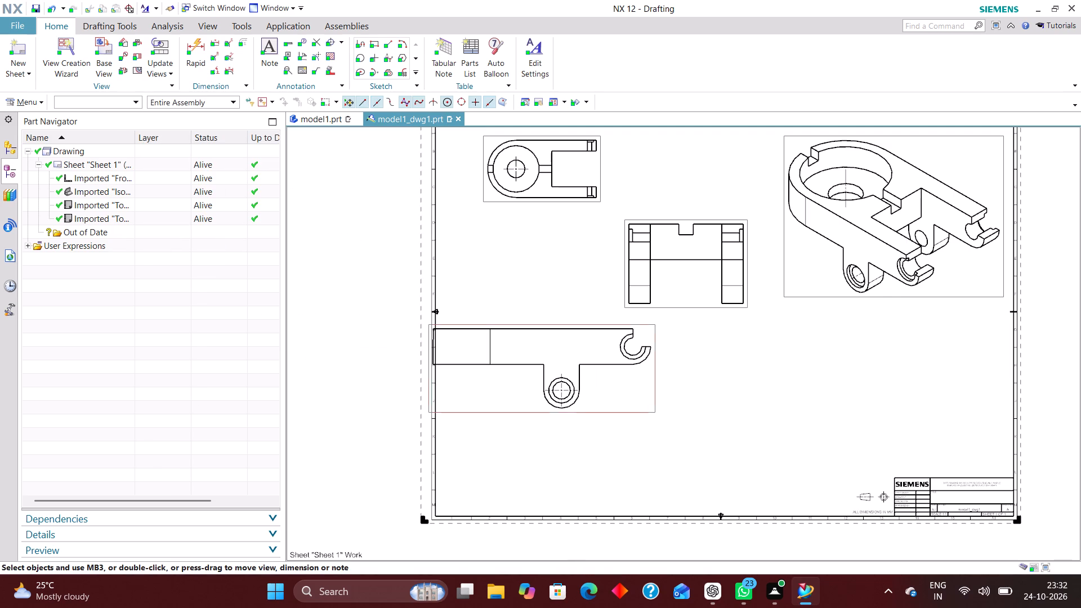
# Reposition the front view inside the border near the sheet's bottom edge, with the end view just above its hooked end.
pyautogui.moveTo(638, 412); pyautogui.dragTo(700, 445)
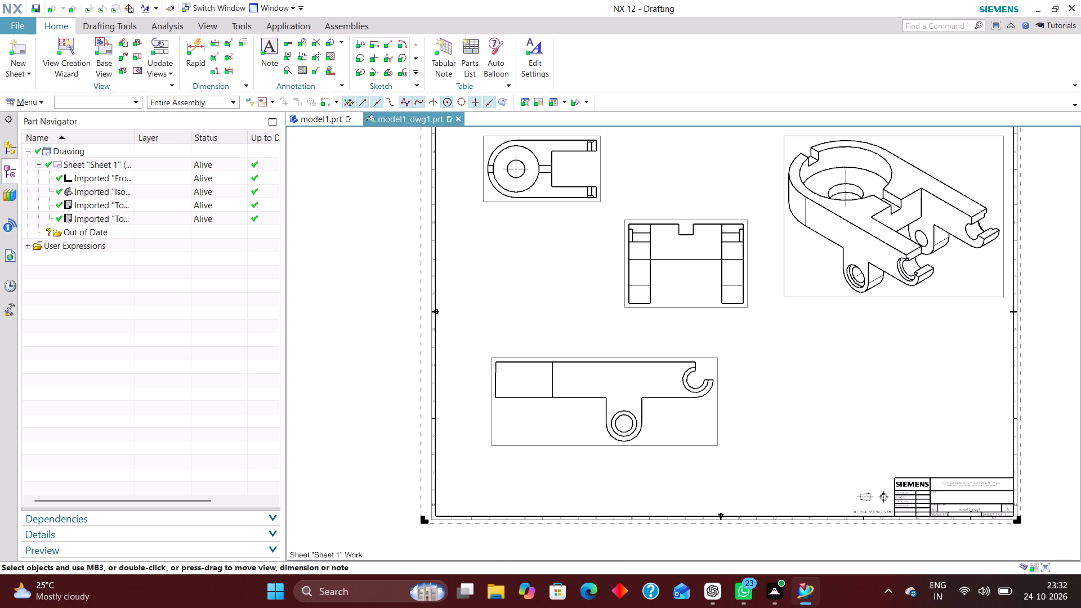
pyautogui.moveTo(700, 445); pyautogui.dragTo(705, 457)
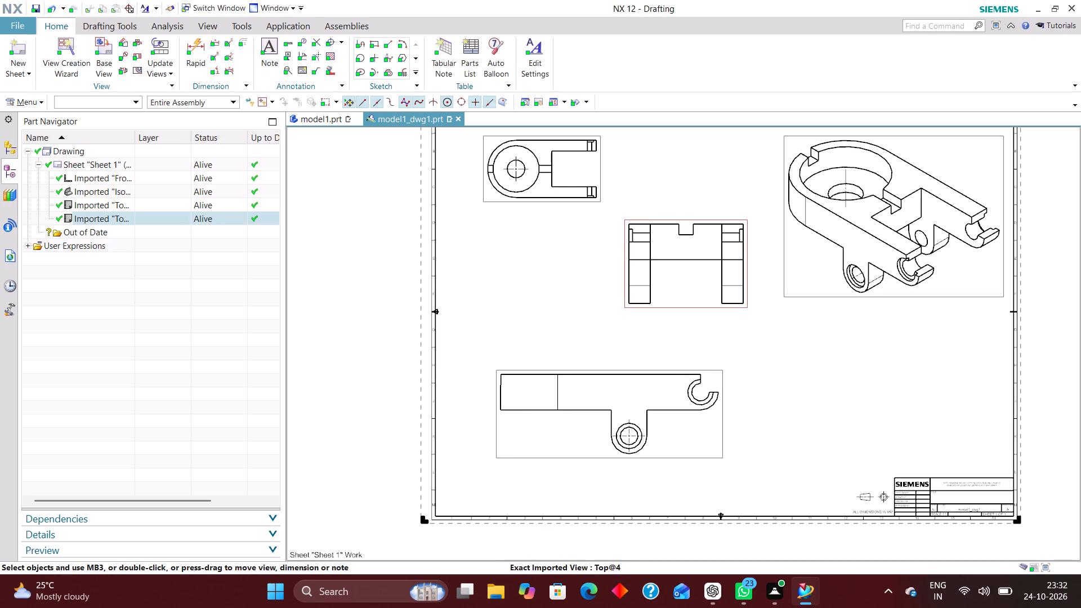
pyautogui.moveTo(702, 307); pyautogui.dragTo(718, 359)
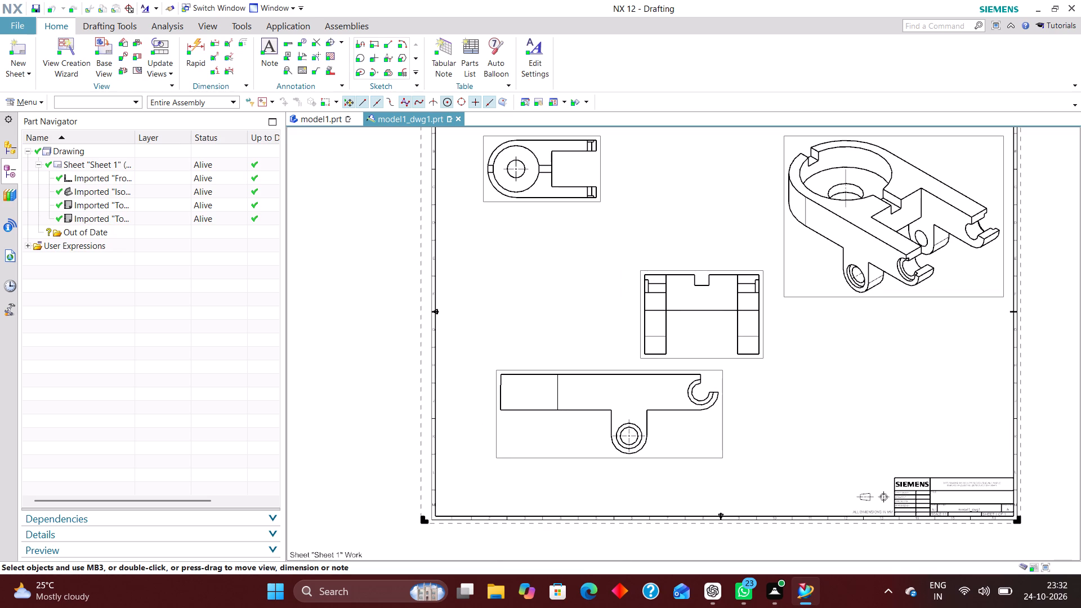
pyautogui.moveTo(718, 359); pyautogui.dragTo(715, 356)
pyautogui.moveTo(686, 455); pyautogui.dragTo(680, 490)
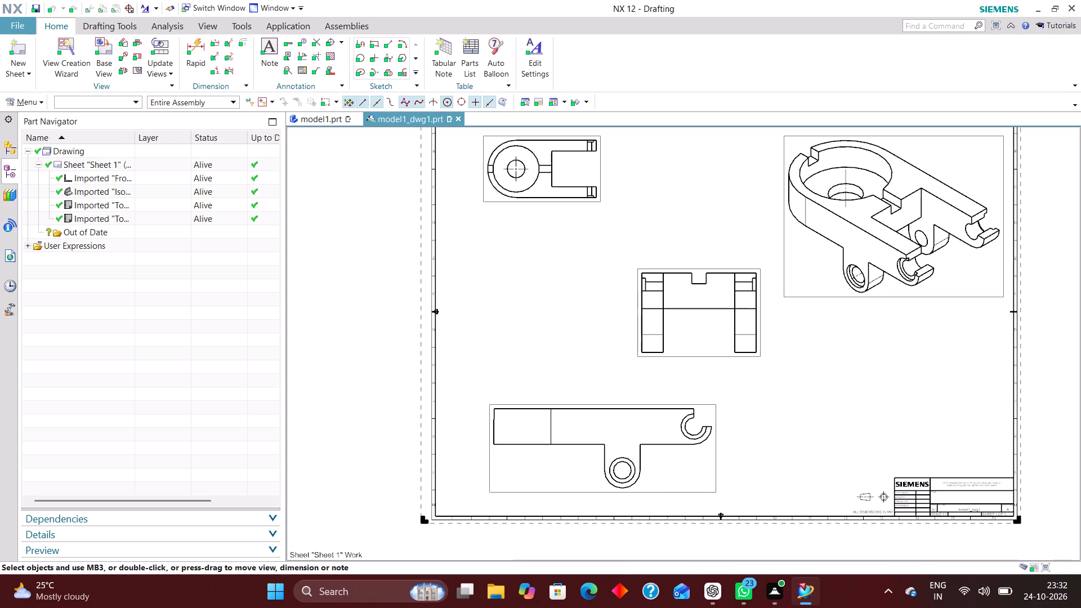
pyautogui.moveTo(680, 490); pyautogui.dragTo(680, 490)
pyautogui.moveTo(704, 357); pyautogui.dragTo(710, 383)
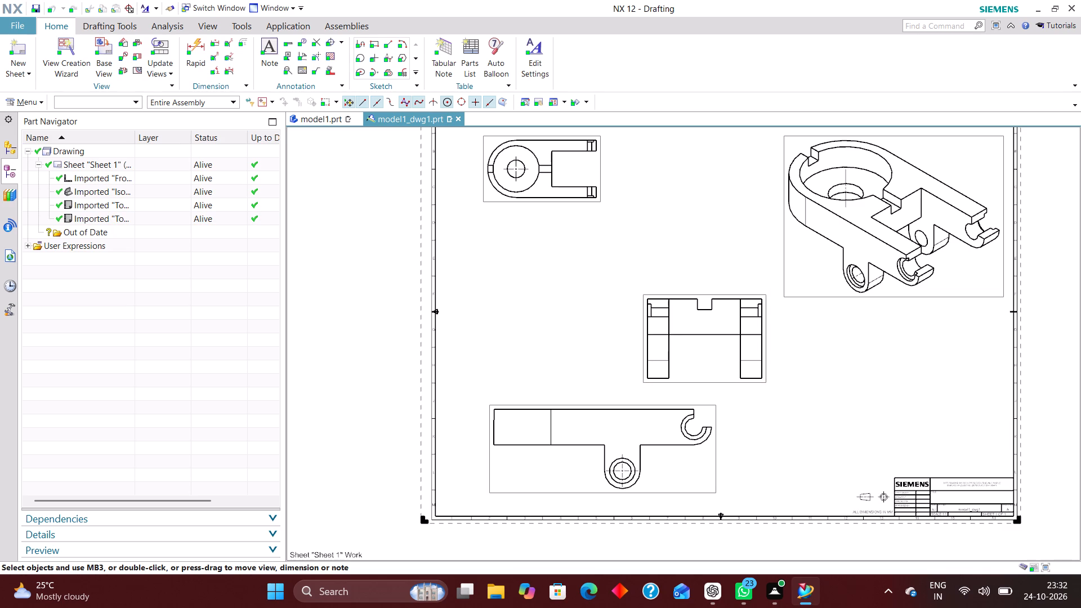
pyautogui.moveTo(710, 383); pyautogui.dragTo(709, 383)
# Change the top view's scale to 1:1 in its general view settings.
pyautogui.rightClick(570, 202)
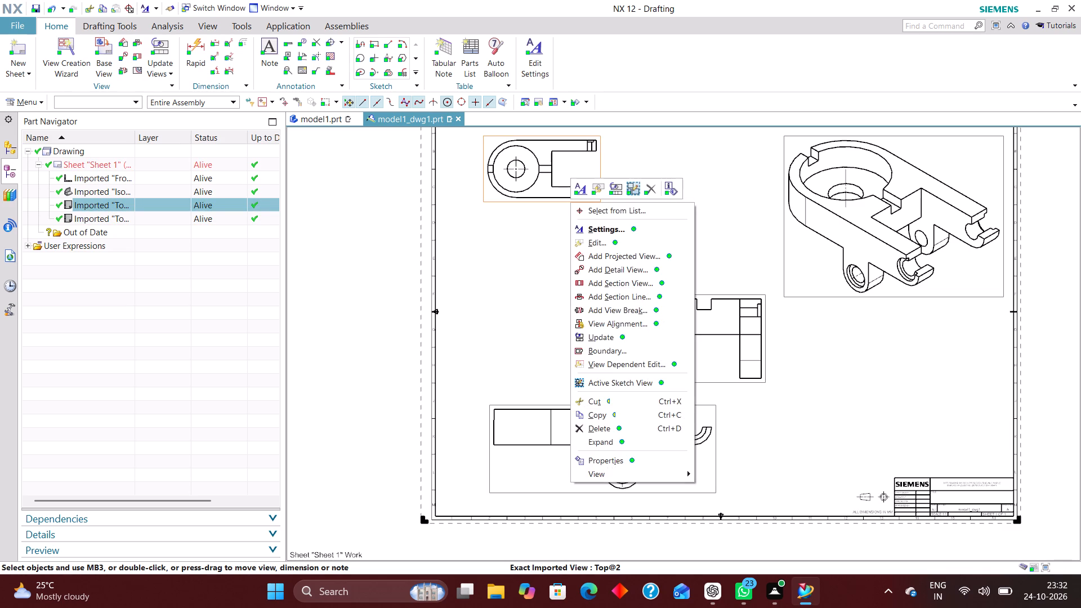
pyautogui.click(610, 230)
pyautogui.click(418, 280)
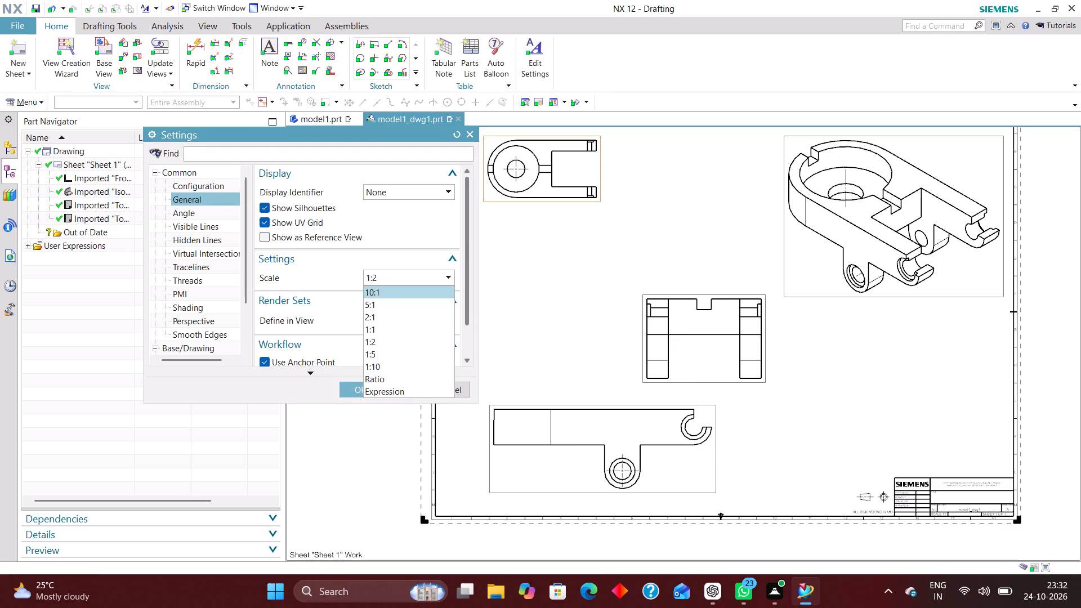
pyautogui.click(380, 330)
pyautogui.click(369, 390)
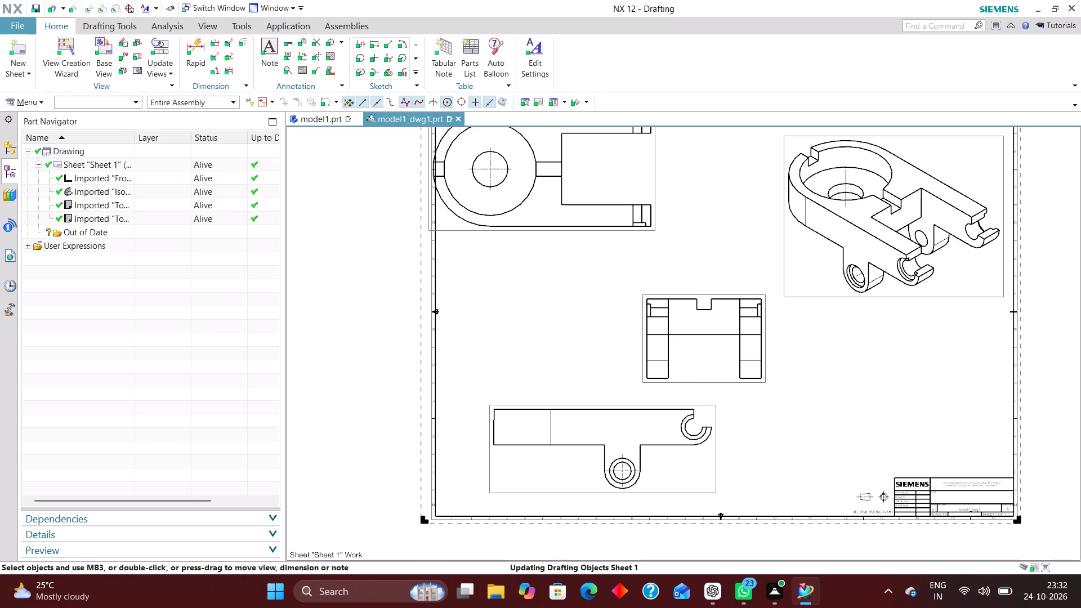
# Move the top view inside the sheet border, above the end view and roughly in line with the front view.
pyautogui.moveTo(547, 232); pyautogui.dragTo(575, 286)
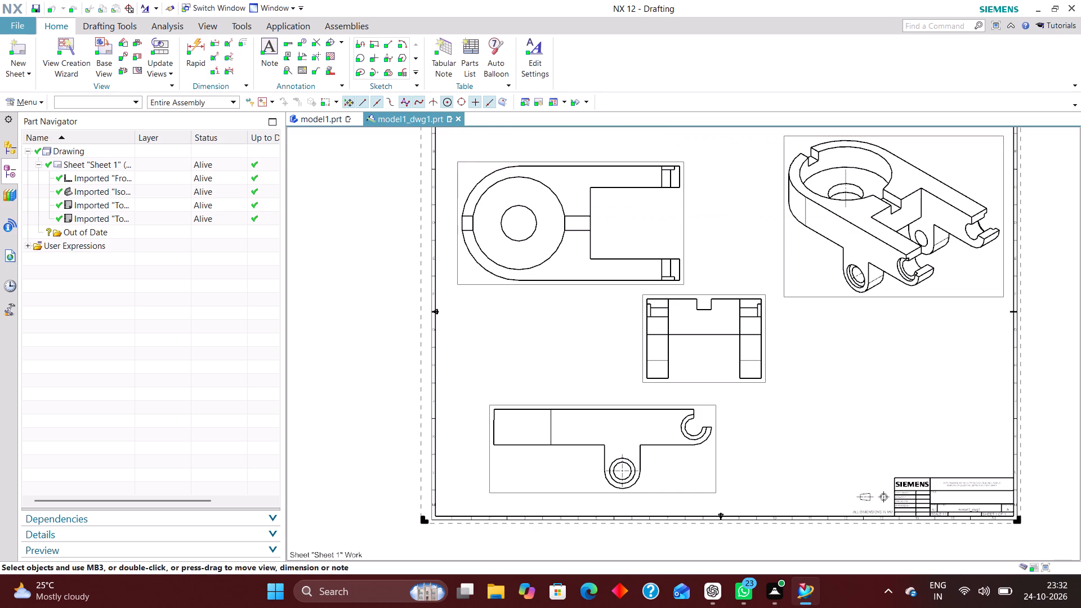
pyautogui.moveTo(575, 286); pyautogui.dragTo(625, 276)
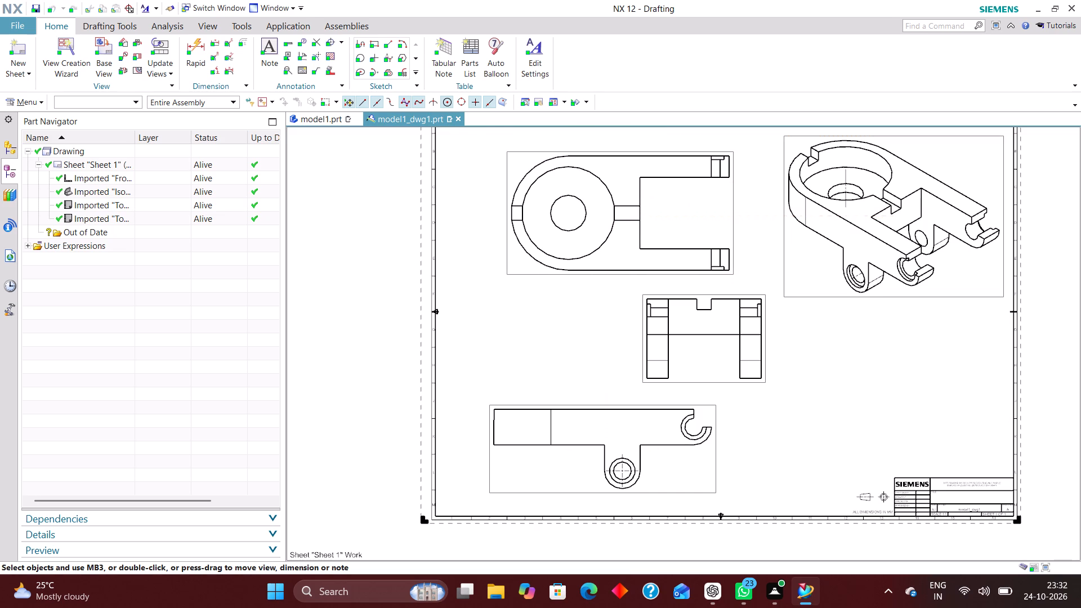
pyautogui.moveTo(625, 276); pyautogui.dragTo(625, 275)
# Try the isometric view at 2:1 scale, and settle on a scale of 1:2 for it.
pyautogui.rightClick(814, 298)
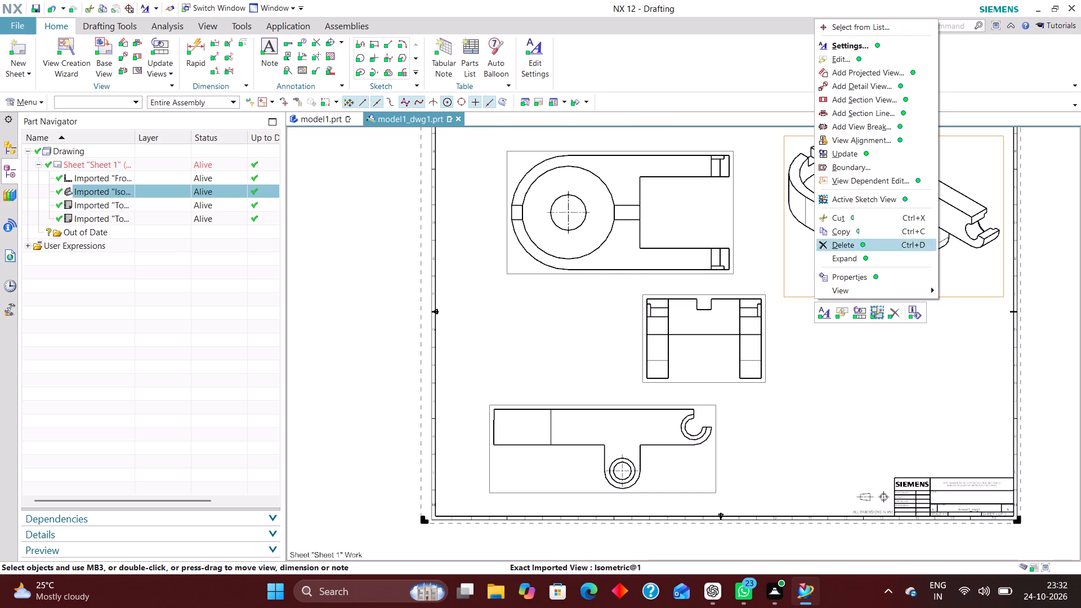
pyautogui.click(861, 40)
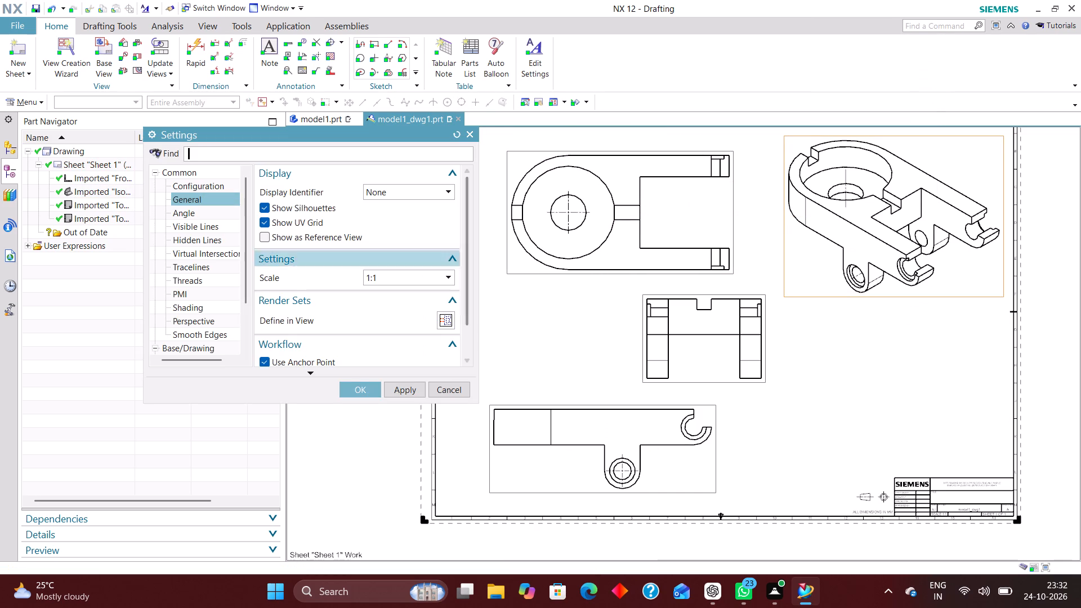
pyautogui.click(400, 279)
pyautogui.click(382, 315)
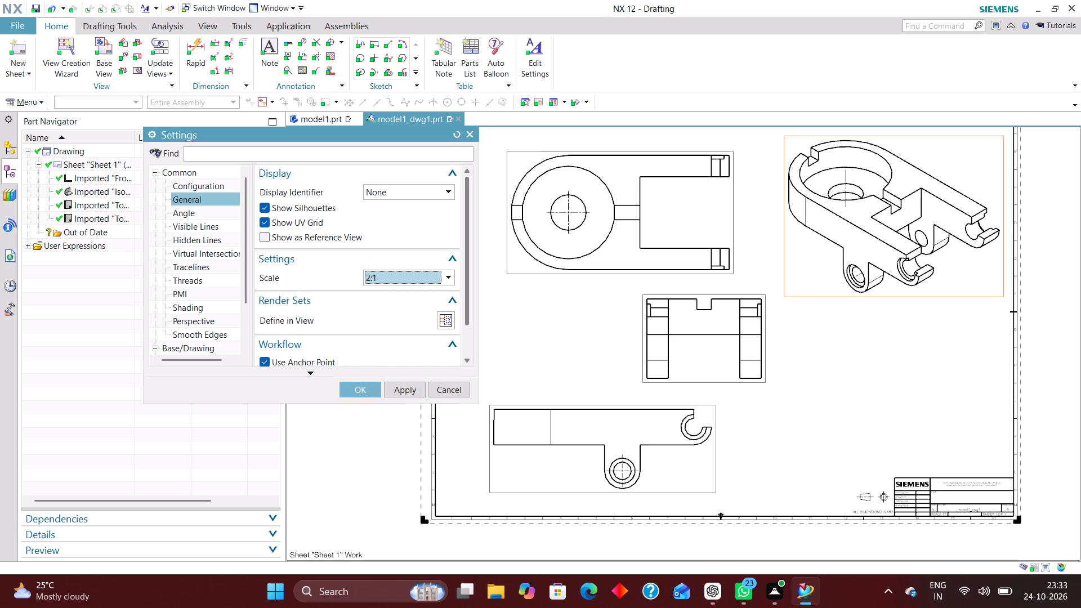
pyautogui.click(404, 387)
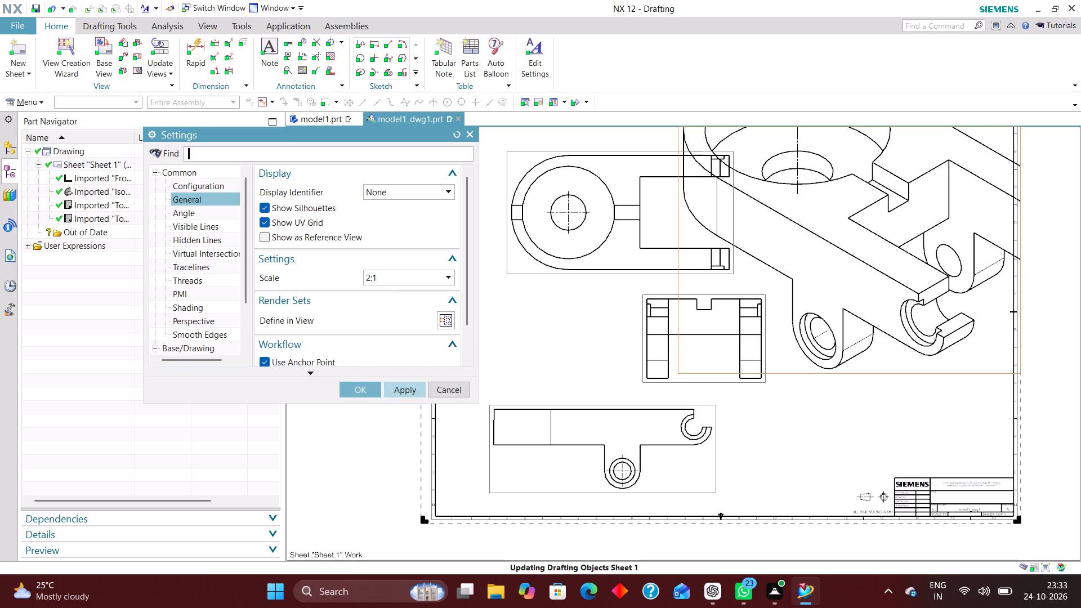
pyautogui.click(416, 278)
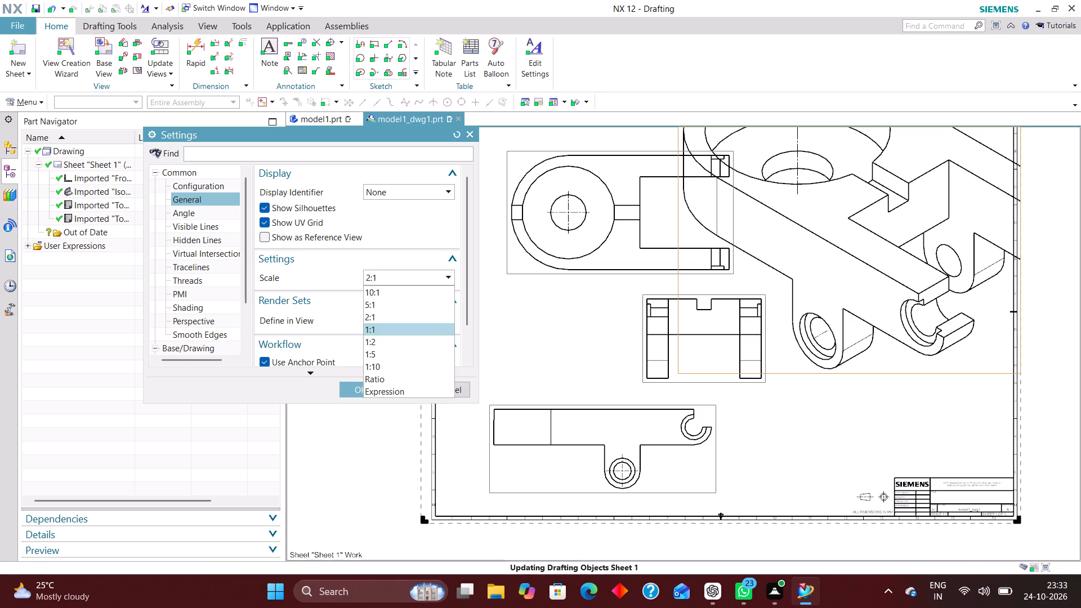
pyautogui.click(388, 338)
pyautogui.click(403, 386)
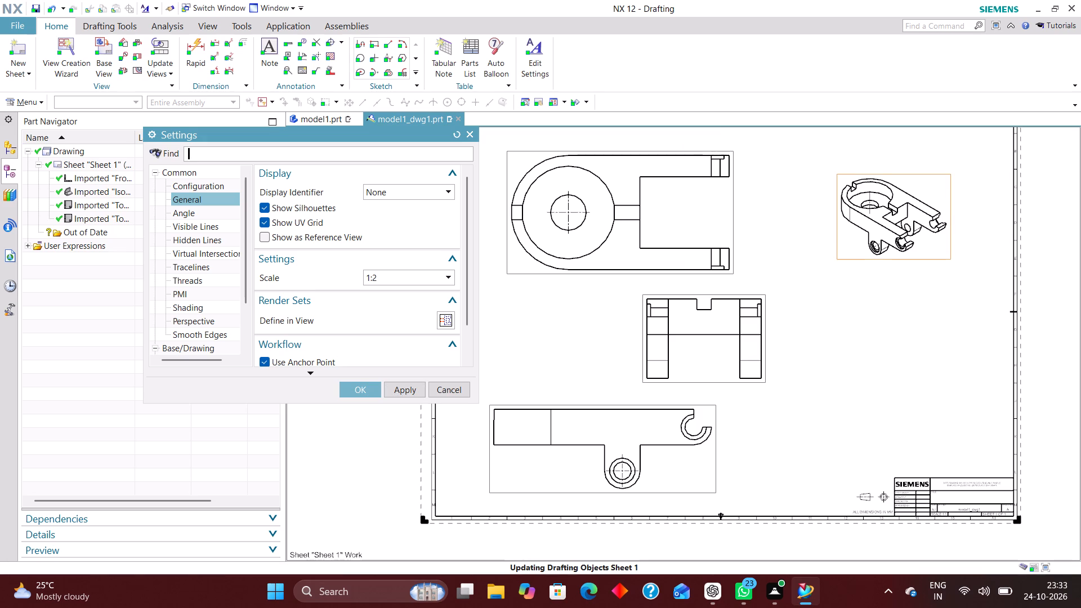
pyautogui.click(364, 390)
pyautogui.scroll(1, 918, 270)
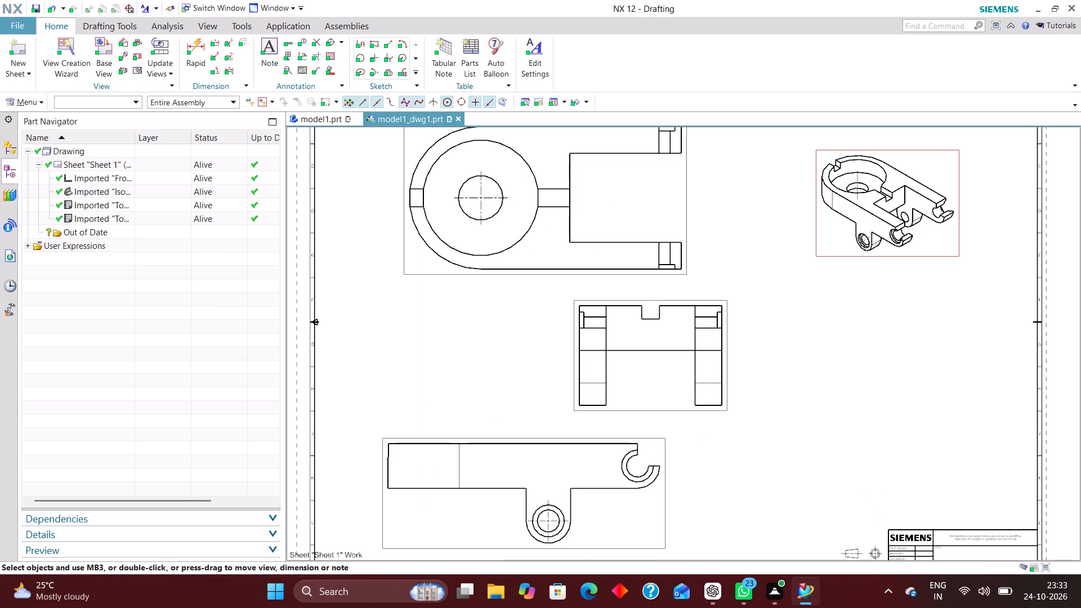
# Move the isometric view slightly lower on the sheet.
pyautogui.moveTo(915, 259); pyautogui.dragTo(930, 325)
pyautogui.scroll(-3, 871, 285)
pyautogui.scroll(2, 834, 318)
pyautogui.scroll(-3, 653, 301)
pyautogui.scroll(2, 585, 249)
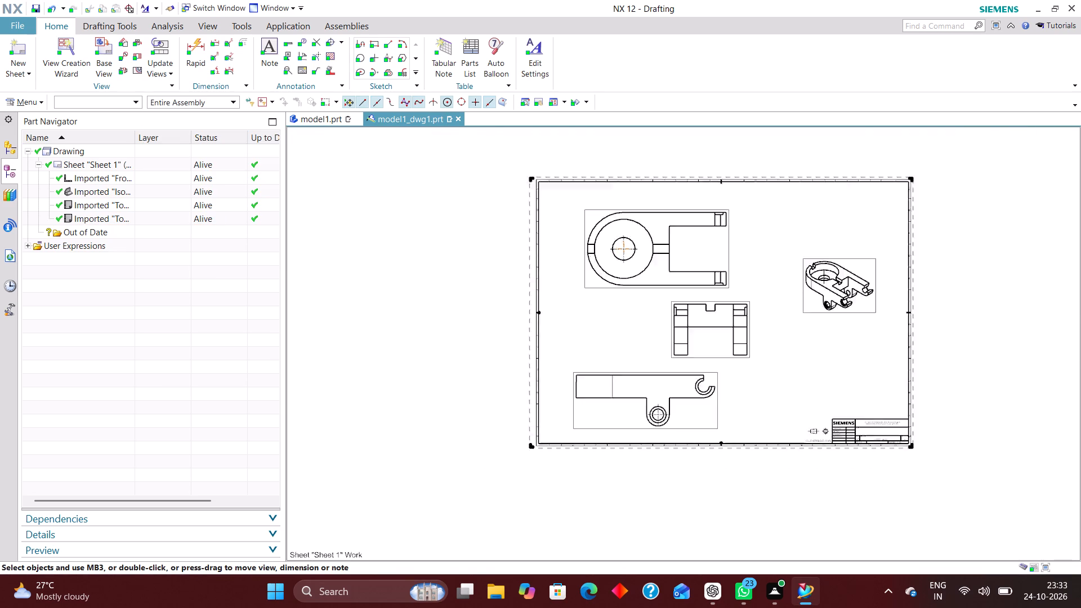
# Shift the top view closer to the upper-left corner of the sheet border.
pyautogui.scroll(2, 585, 249)
pyautogui.moveTo(584, 231); pyautogui.dragTo(558, 212)
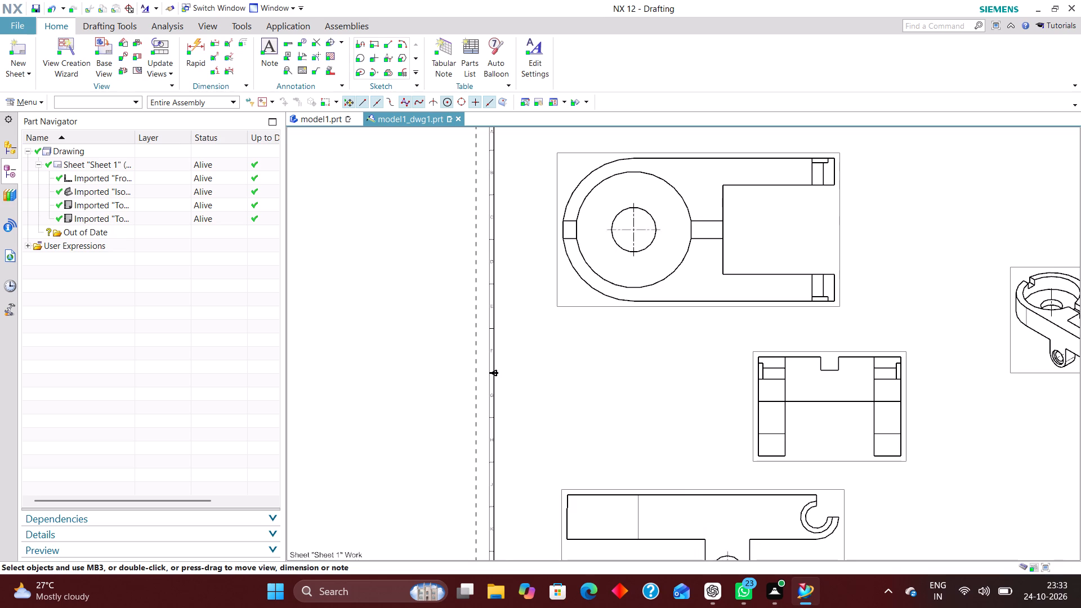
# Place the end view between the top and front views, just beyond their open ends, and raise the isometric view to the top view's level.
pyautogui.scroll(-3, 579, 245)
pyautogui.scroll(3, 689, 284)
pyautogui.moveTo(798, 365); pyautogui.dragTo(818, 365)
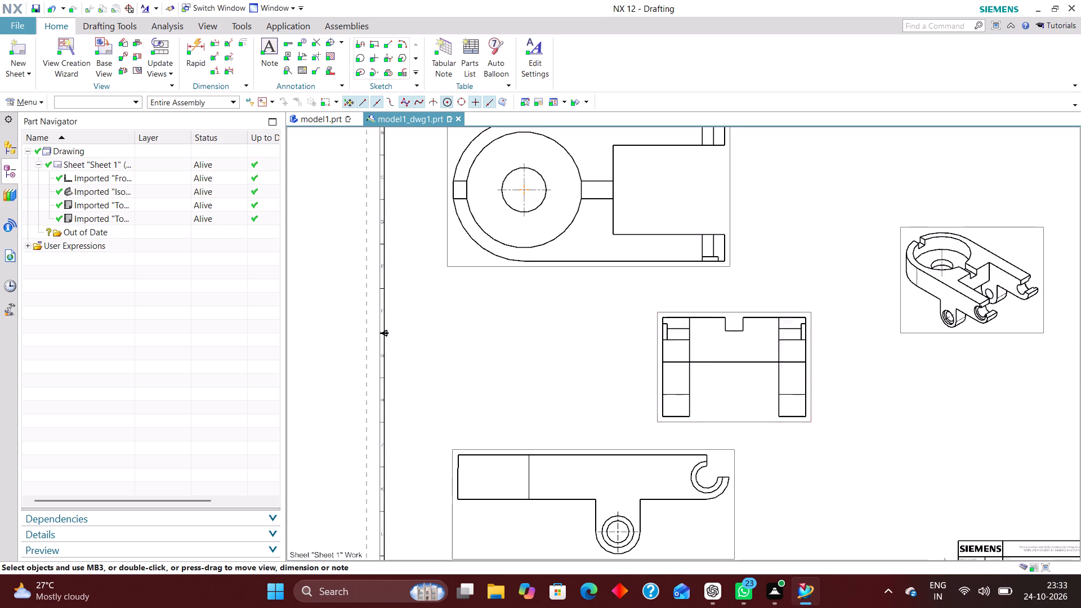
pyautogui.moveTo(818, 365); pyautogui.dragTo(861, 368)
pyautogui.scroll(-2, 809, 355)
pyautogui.moveTo(932, 274); pyautogui.dragTo(938, 235)
pyautogui.moveTo(841, 379); pyautogui.dragTo(871, 388)
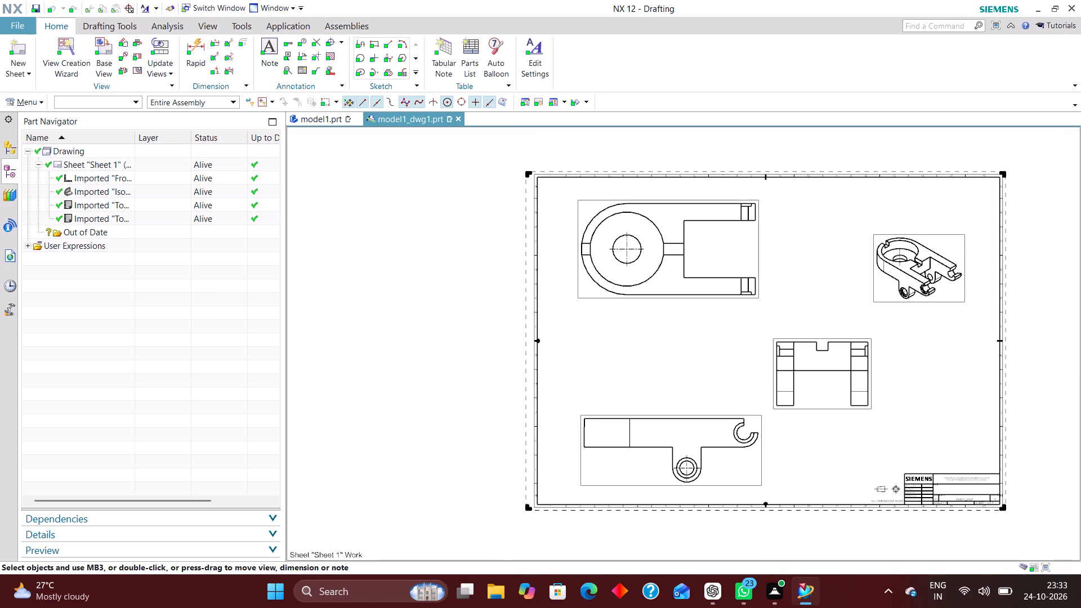
pyautogui.moveTo(871, 388); pyautogui.dragTo(841, 374)
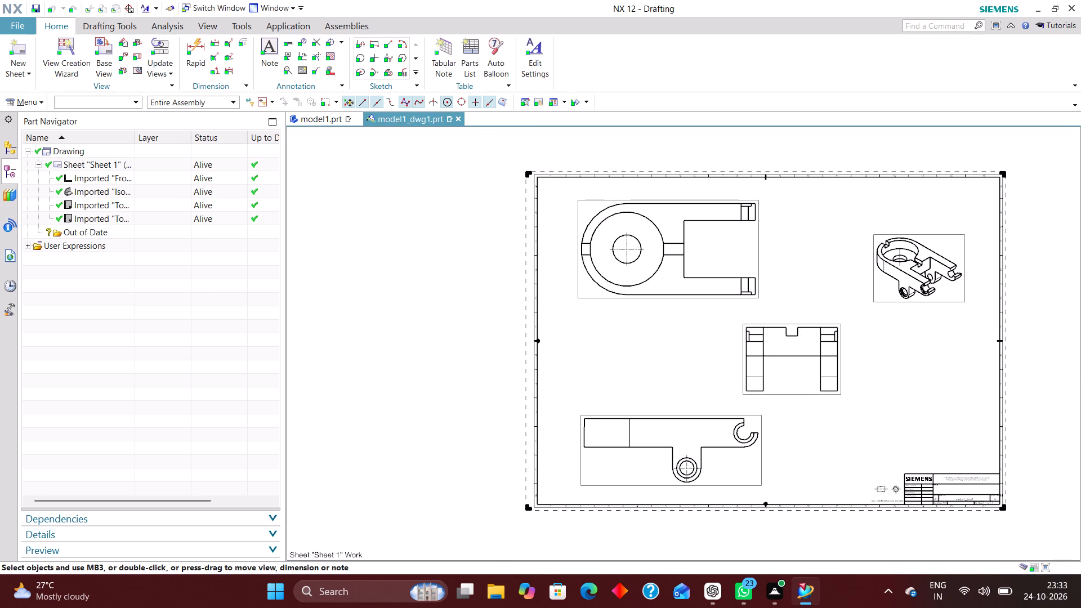
pyautogui.moveTo(841, 374); pyautogui.dragTo(848, 377)
pyautogui.moveTo(807, 240); pyautogui.dragTo(729, 316, button='right')
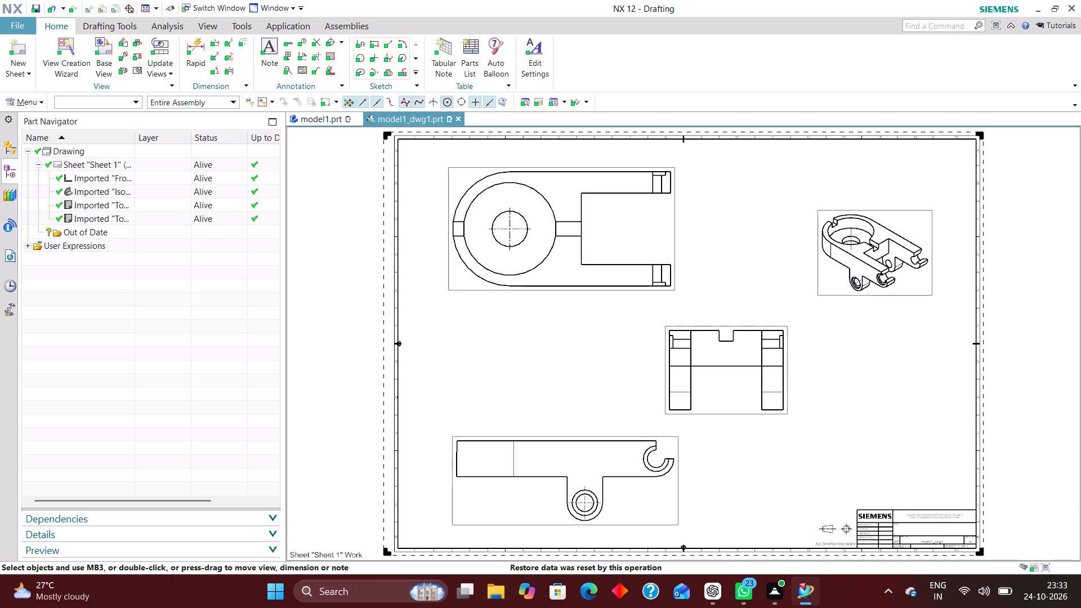
# In the drafting preferences, turn on preview cursor tracking and turn off the view border display.
pyautogui.click(38, 104)
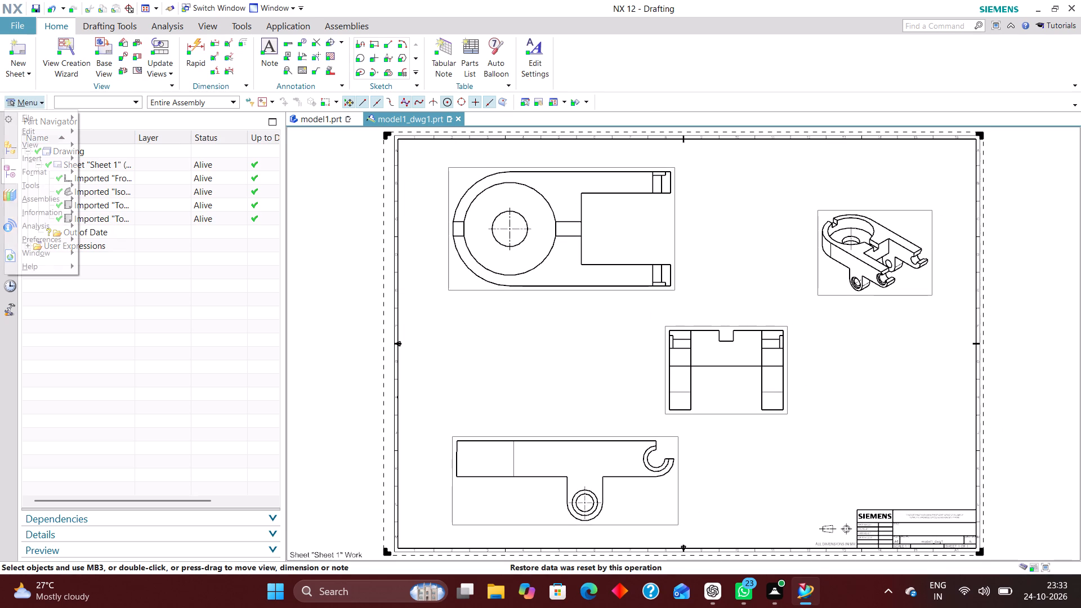
pyautogui.click(48, 243)
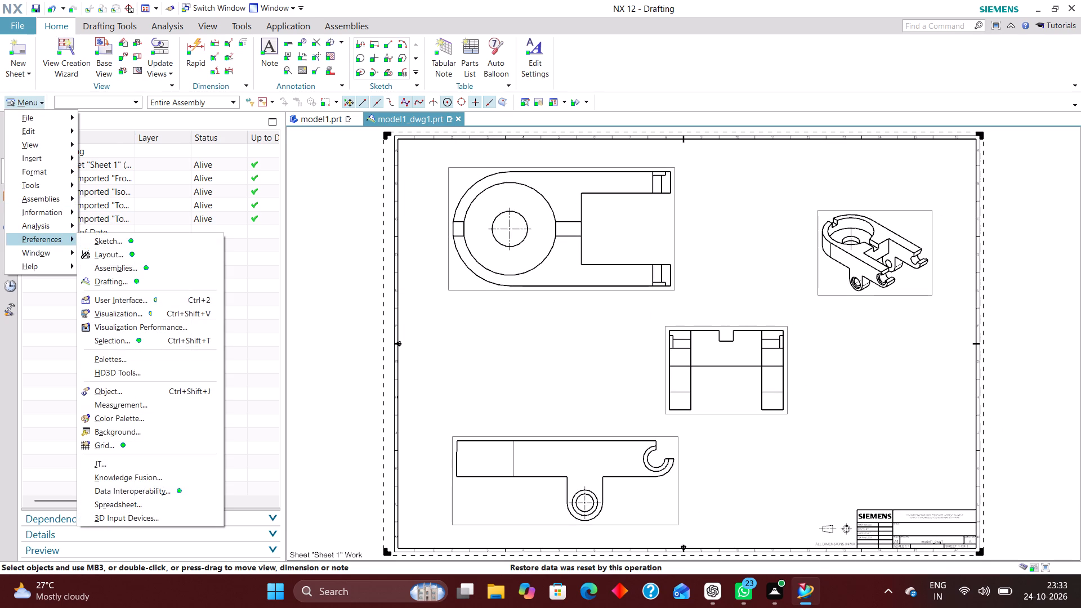
pyautogui.click(132, 281)
pyautogui.click(316, 279)
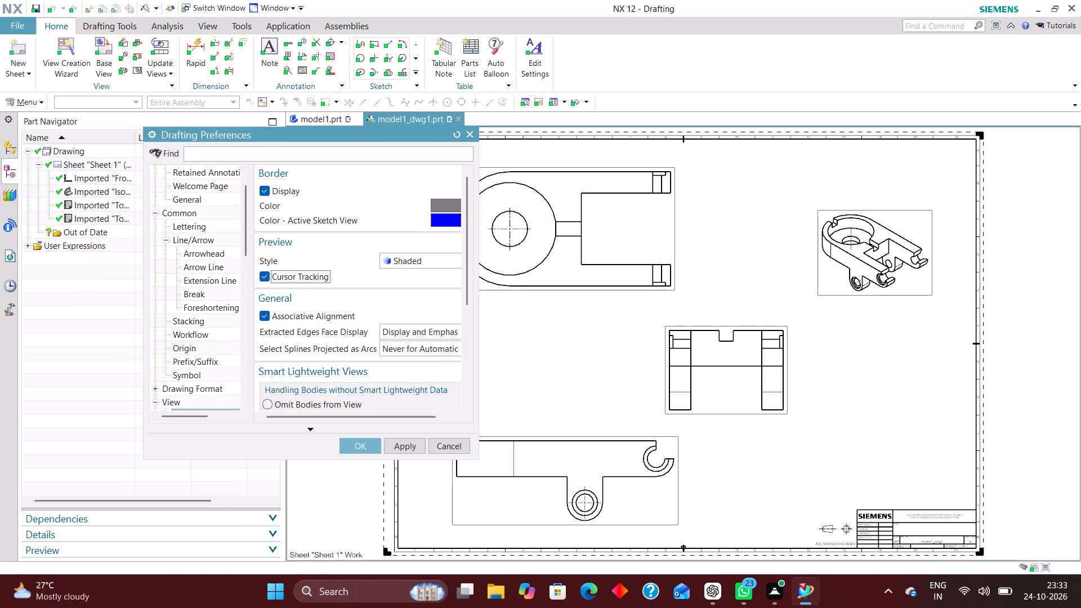
pyautogui.click(261, 186)
# Set the preferred arrowhead type to Open Arrow for the entire dimension.
pyautogui.scroll(6, 193, 267)
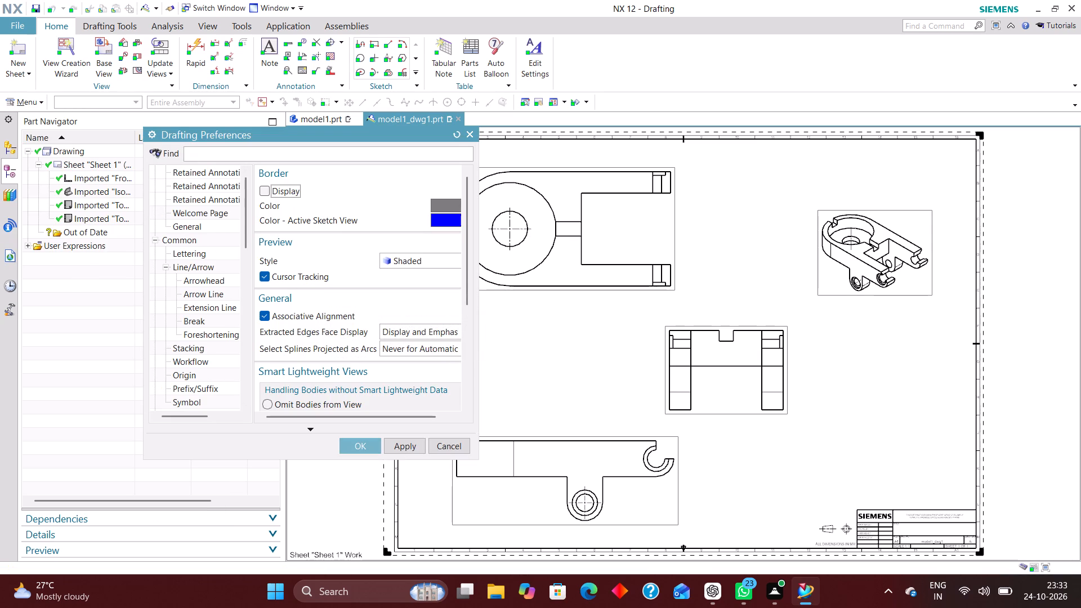
pyautogui.click(211, 280)
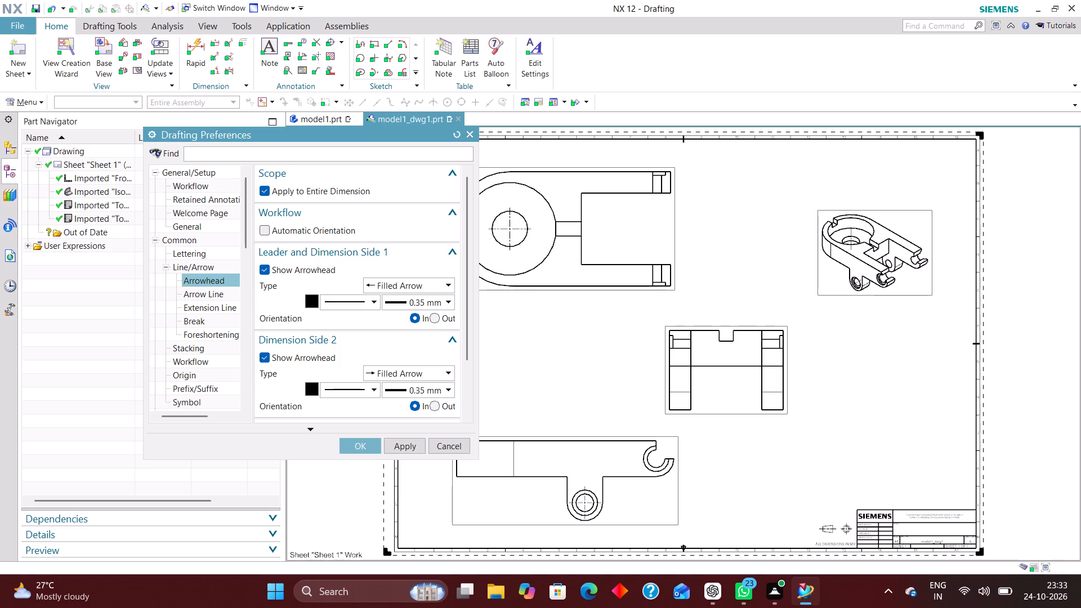
pyautogui.click(426, 292)
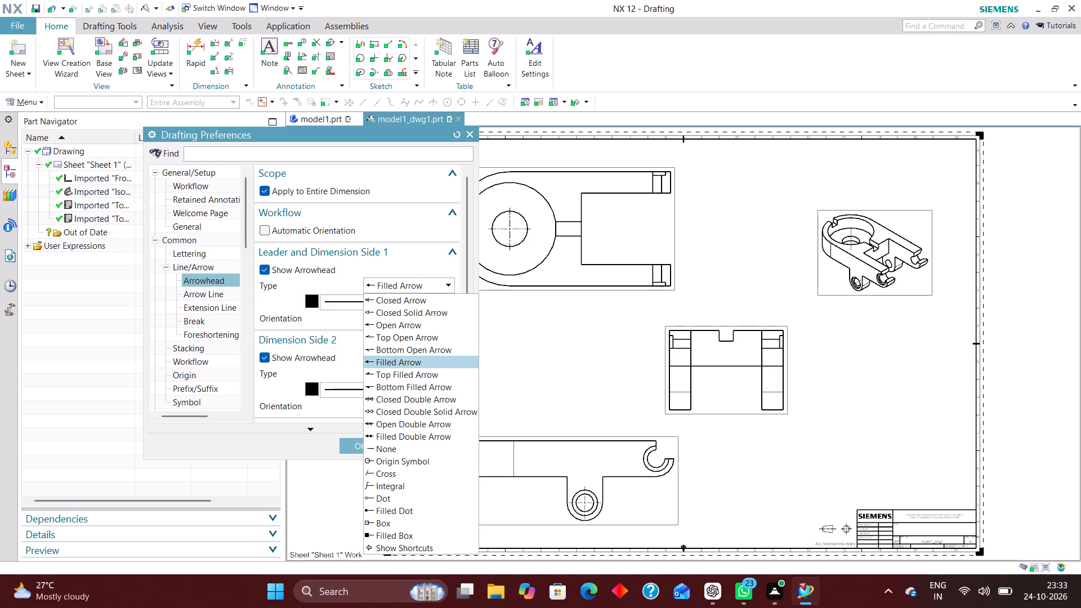
pyautogui.click(412, 330)
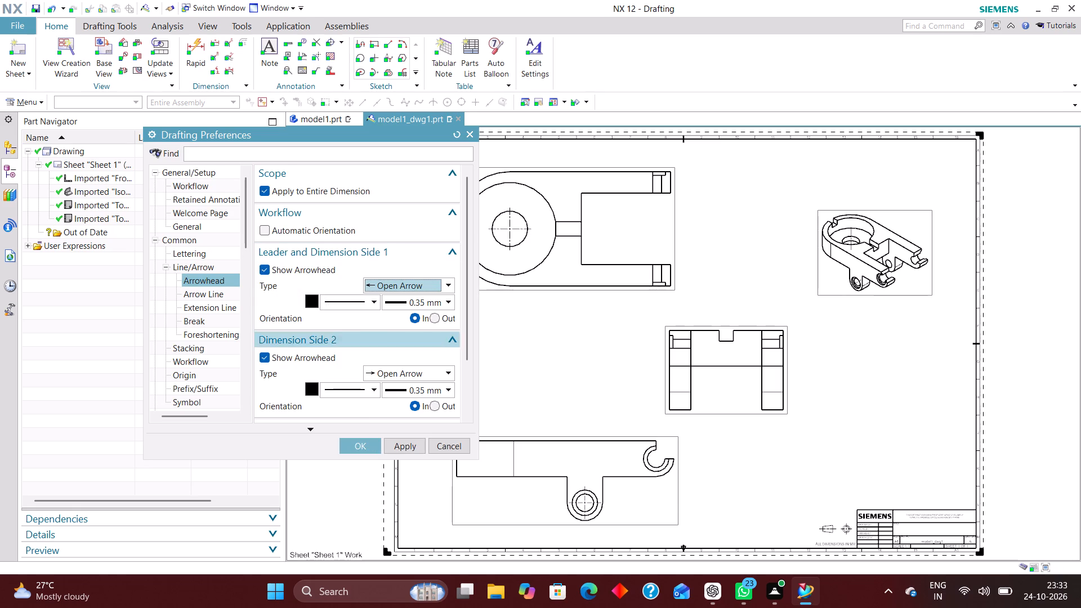
# Set the extension line gap to 2 for both sides of the dimension.
pyautogui.click(216, 305)
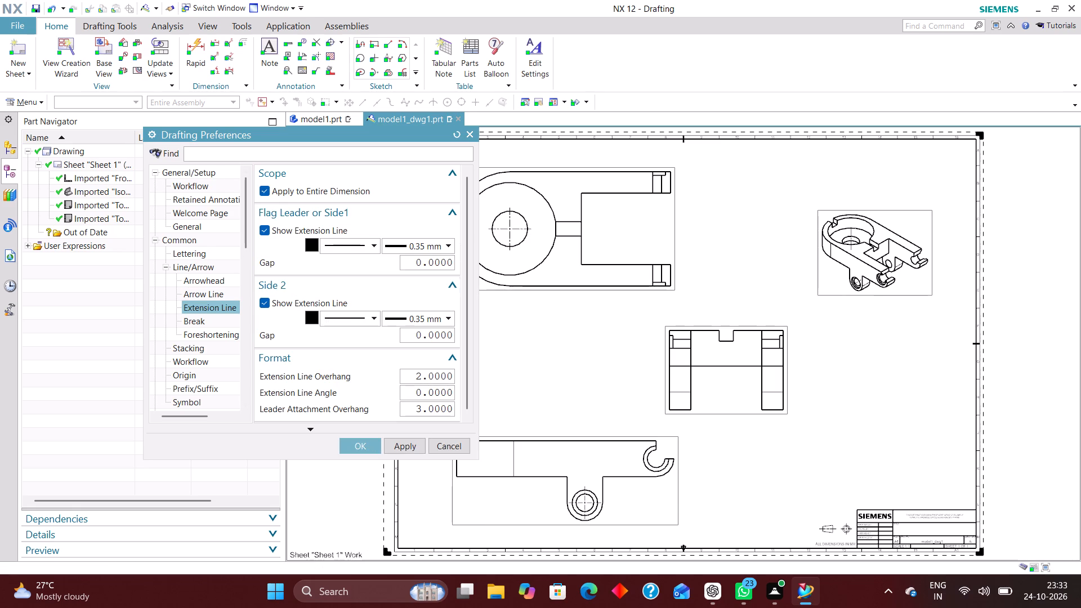
pyautogui.moveTo(409, 261); pyautogui.dragTo(598, 260)
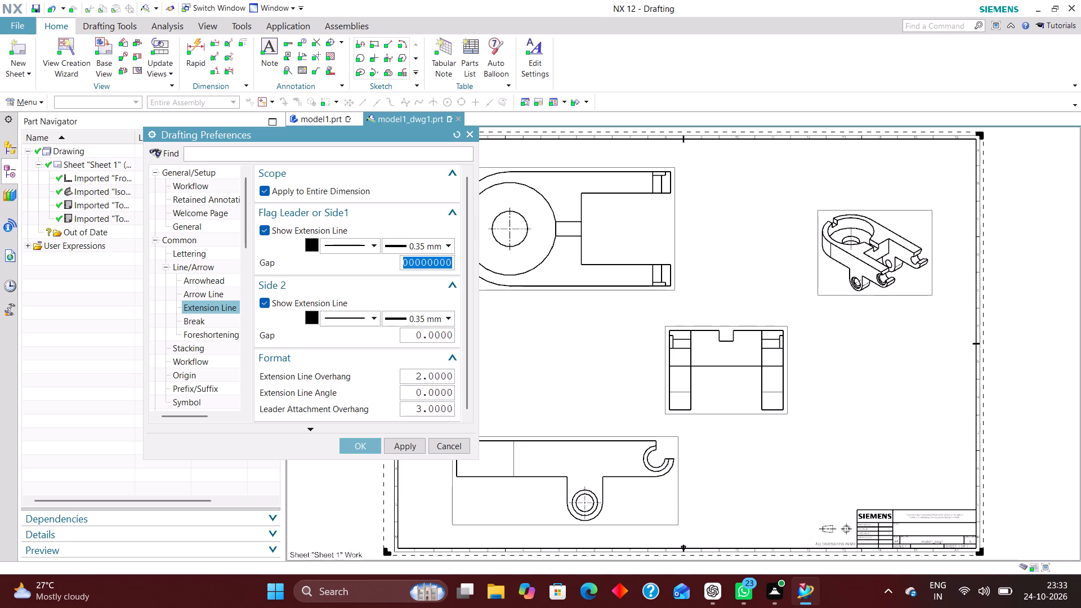
pyautogui.press('2')
pyautogui.press('Return')
# Set the decimal delimiter to Period in the dimension text units and accept the drafting preferences.
pyautogui.scroll(-1, 182, 328)
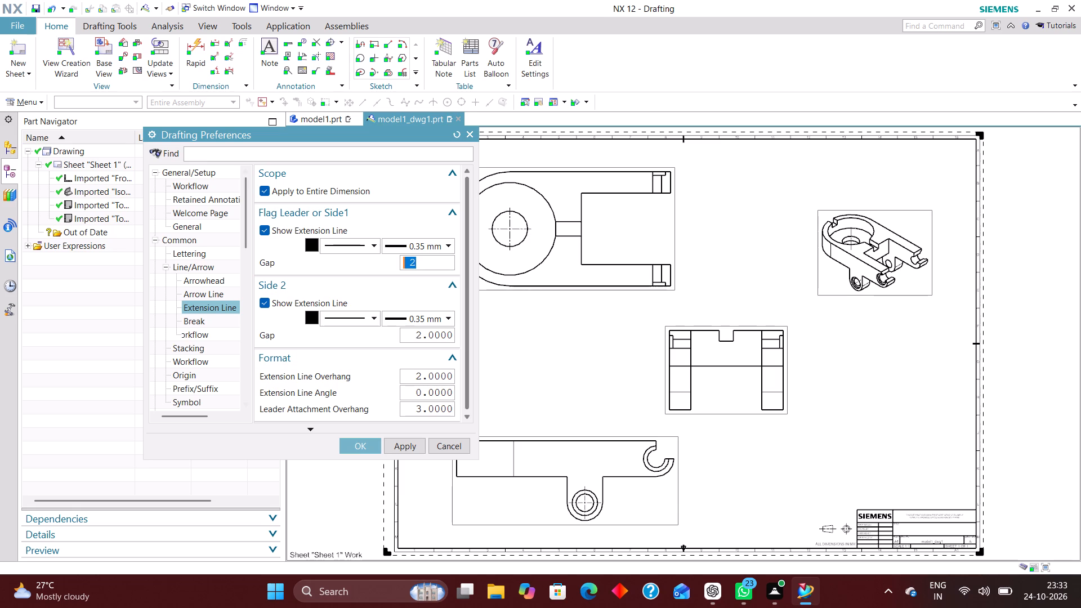
pyautogui.scroll(-16, 221, 310)
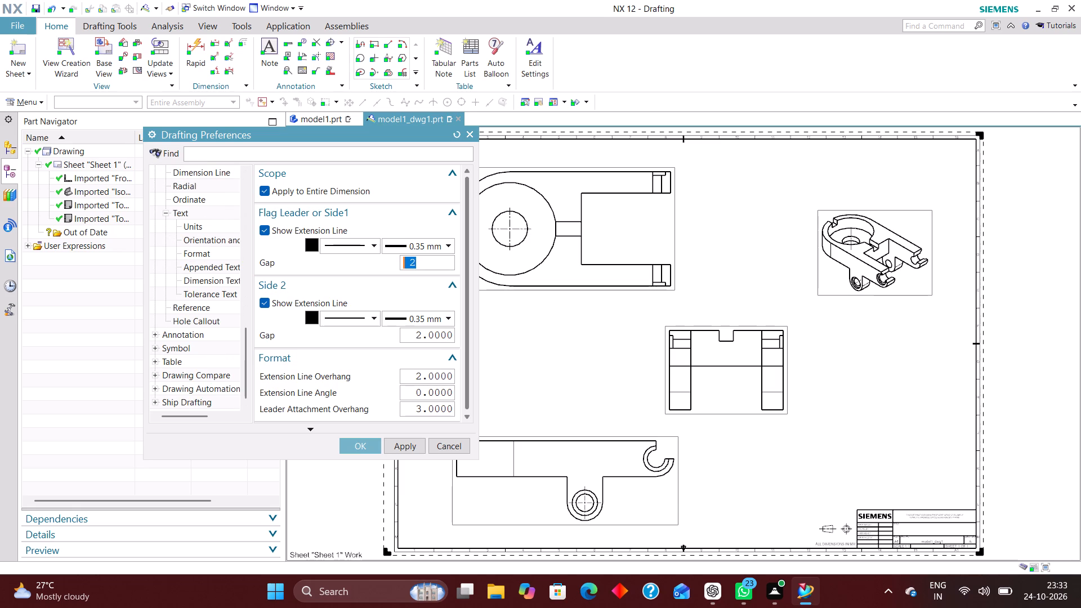
pyautogui.scroll(4, 197, 350)
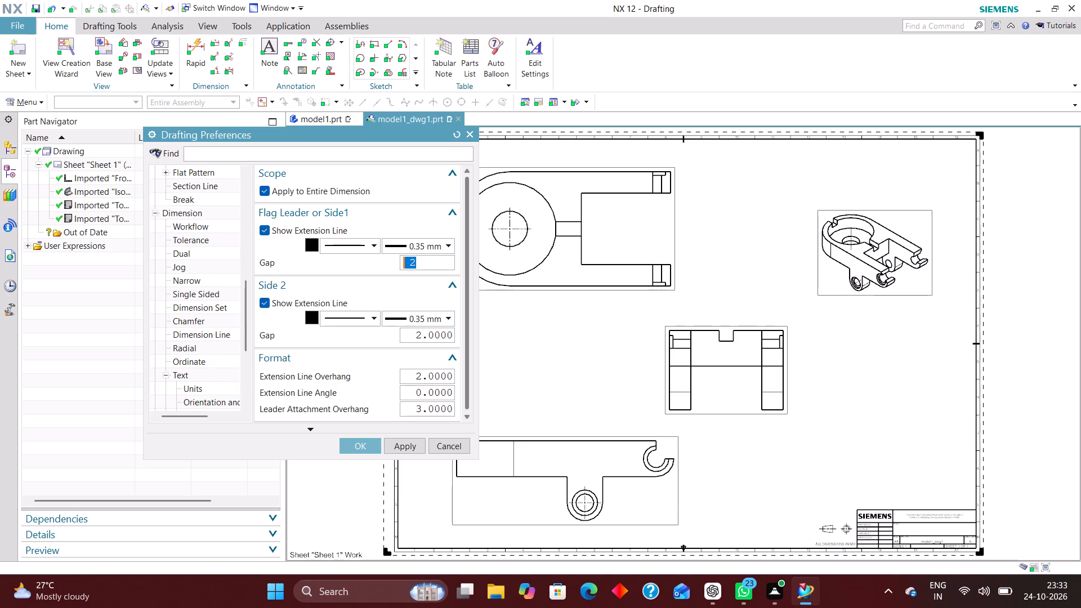
pyautogui.scroll(-2, 198, 354)
pyautogui.click(207, 306)
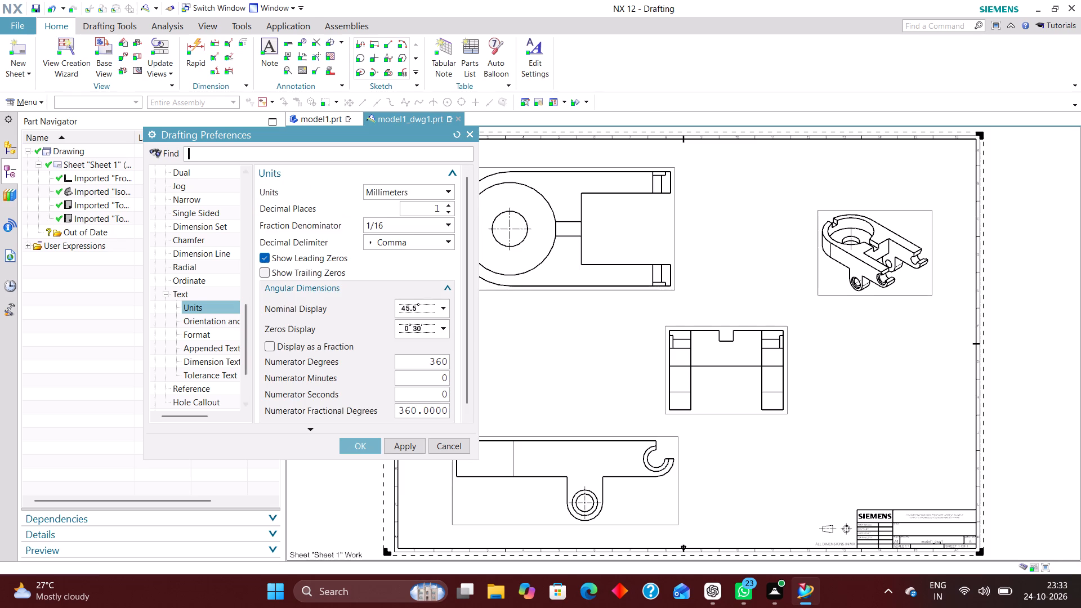
pyautogui.click(416, 236)
pyautogui.click(409, 253)
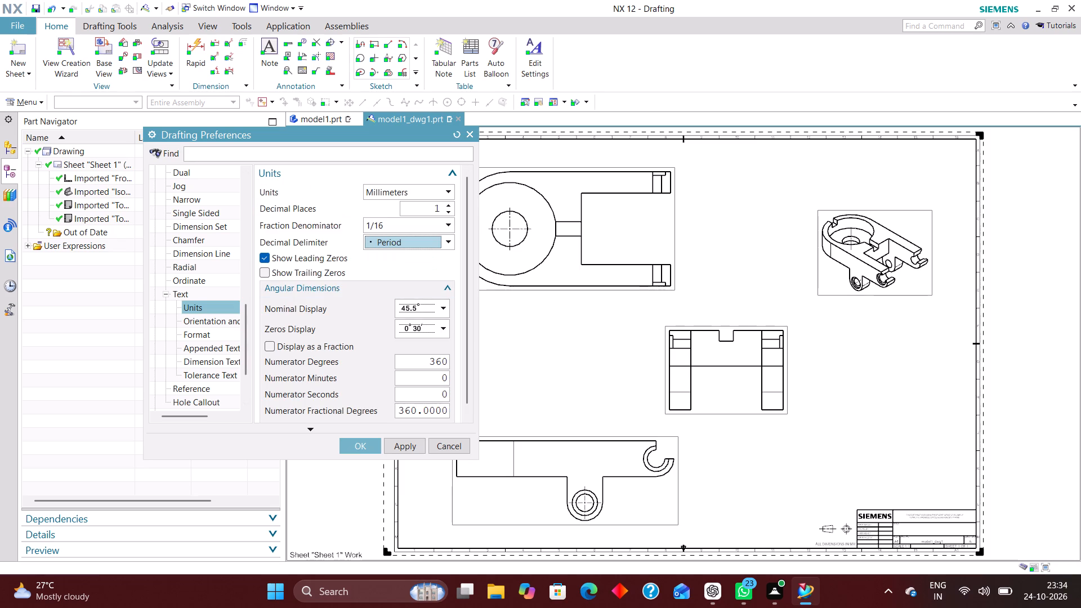
pyautogui.click(371, 444)
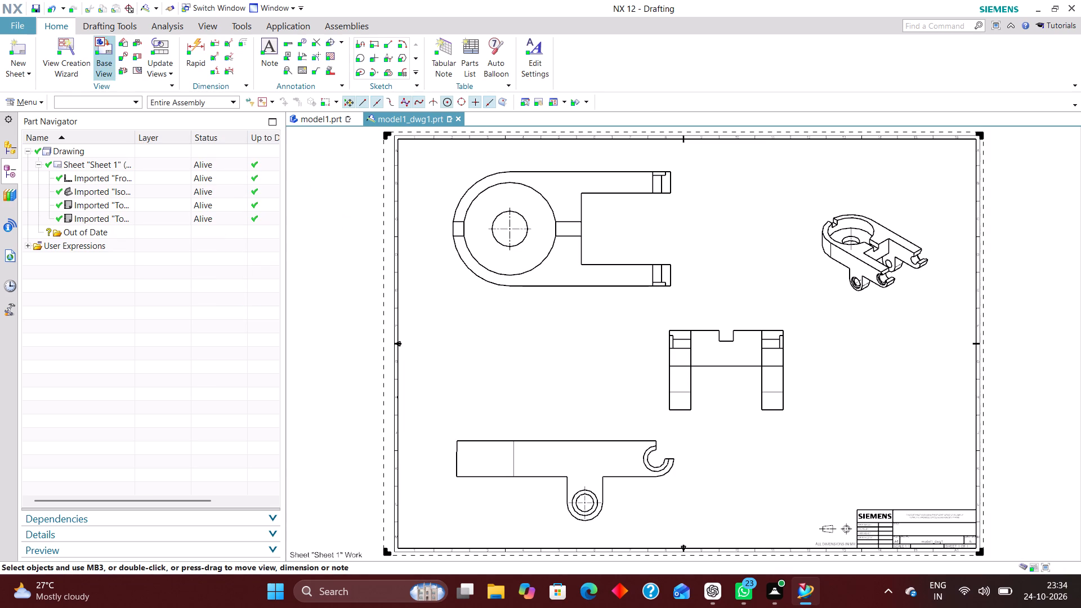
# Add a horizontal Rapid Dimension below the top view from the round hole's centre to the fork slot's lower inner corner.
pyautogui.click(202, 50)
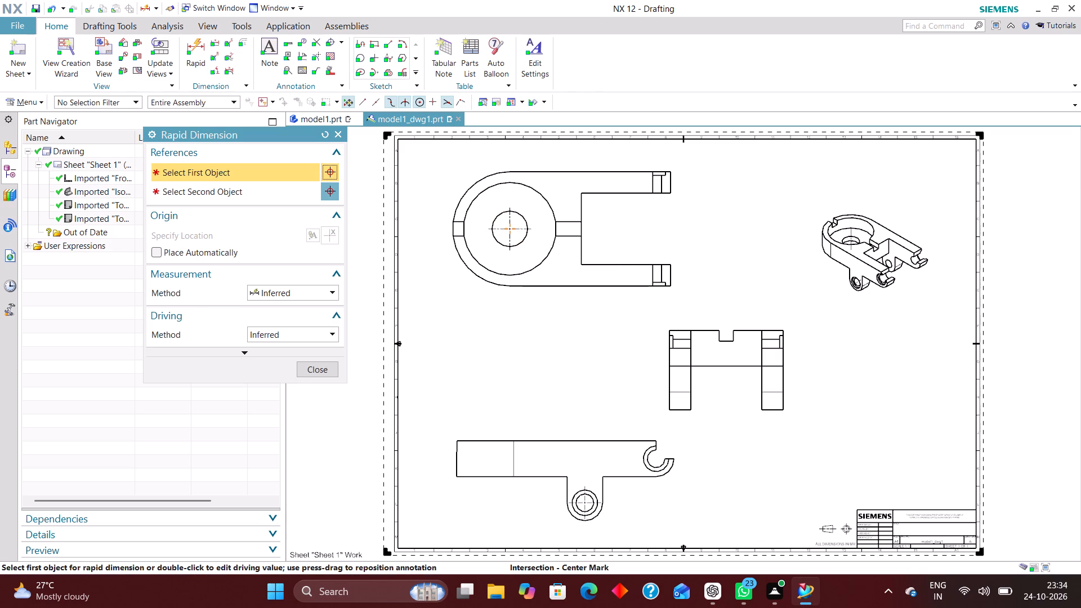
pyautogui.scroll(3, 506, 269)
pyautogui.click(513, 216)
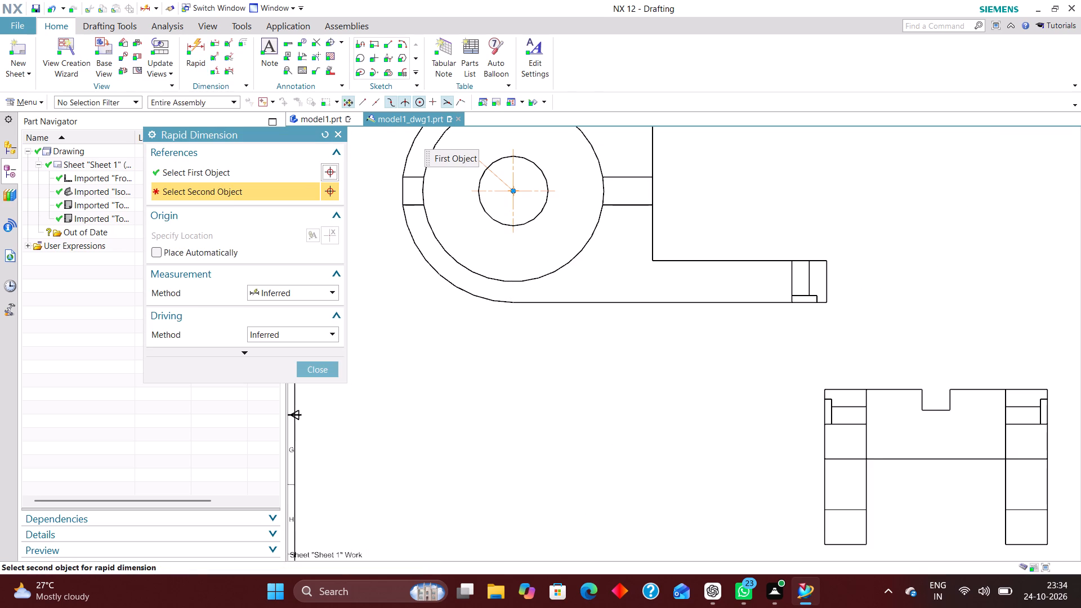
pyautogui.click(651, 259)
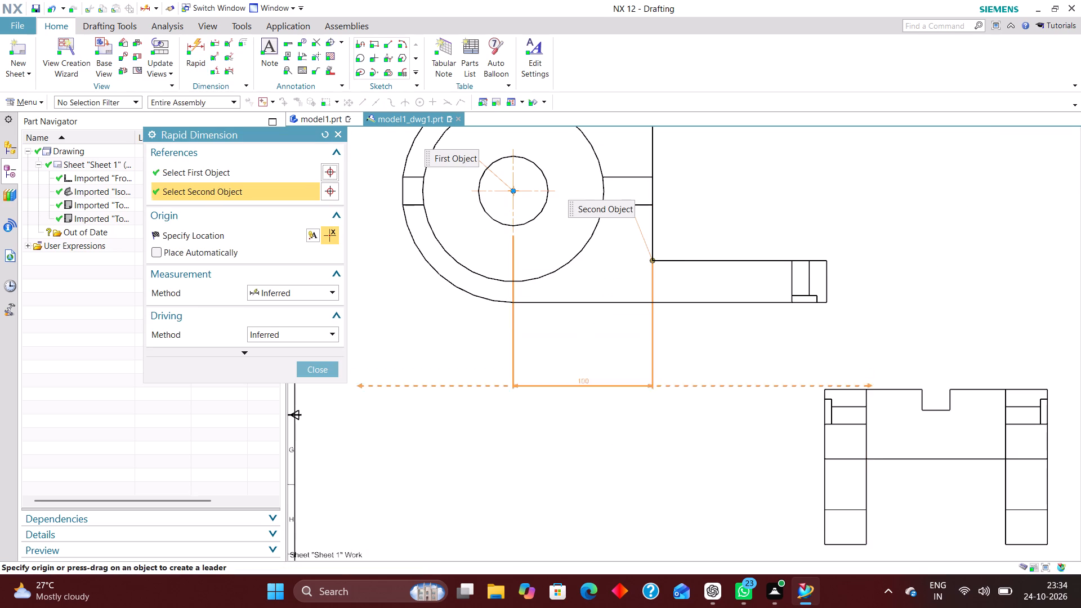
pyautogui.click(587, 352)
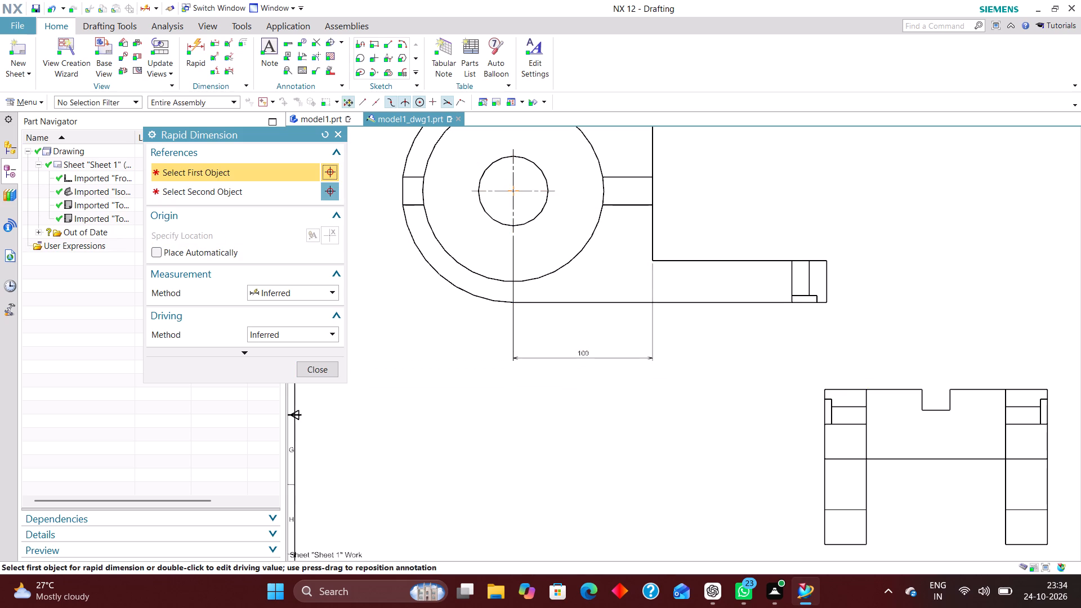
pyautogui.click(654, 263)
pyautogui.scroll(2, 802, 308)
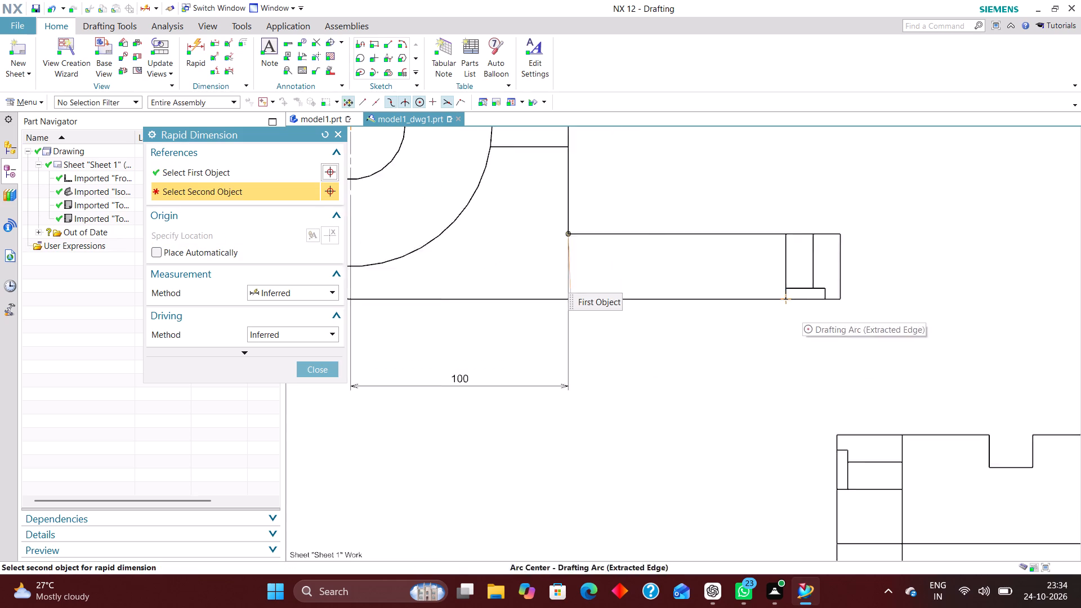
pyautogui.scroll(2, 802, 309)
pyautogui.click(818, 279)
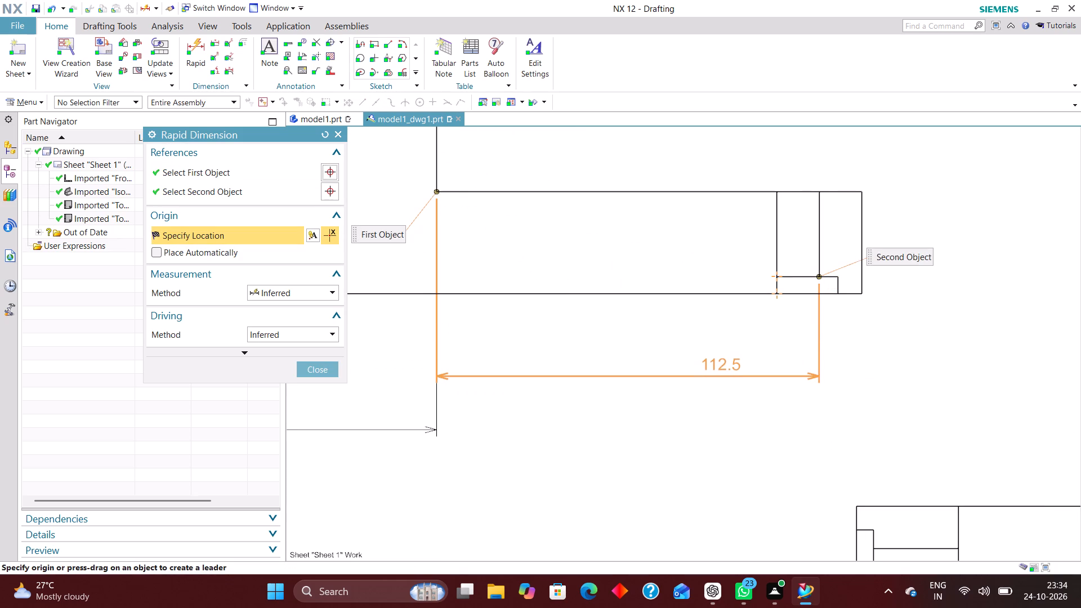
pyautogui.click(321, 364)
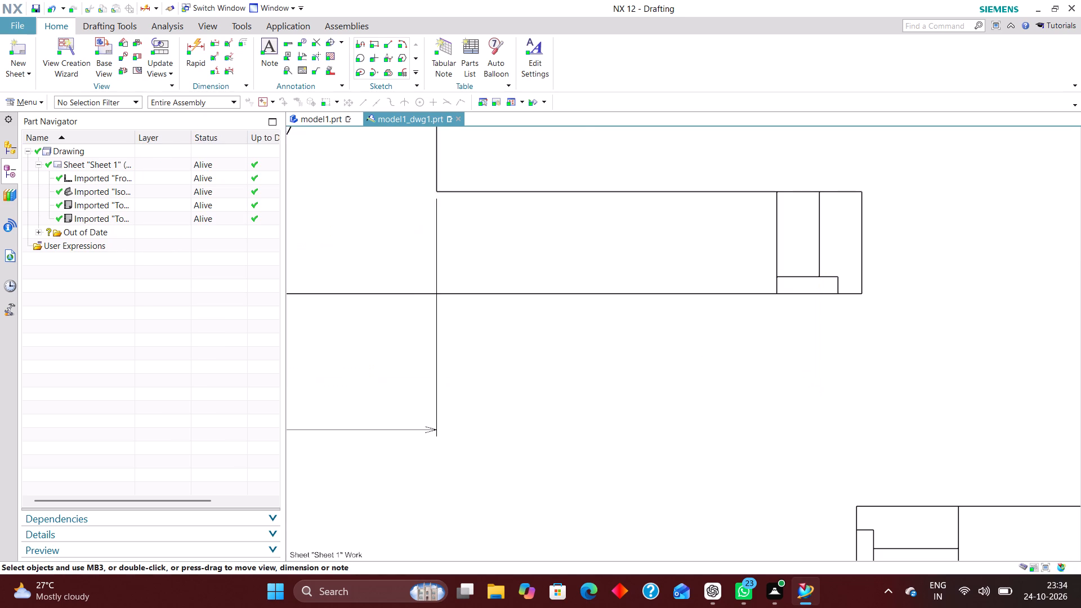
# Add a Rapid Dimension from the slot's lower inner corner to the first edge of the lower arm's end step, in line with the previous one.
pyautogui.scroll(-3, 717, 362)
pyautogui.scroll(3, 776, 323)
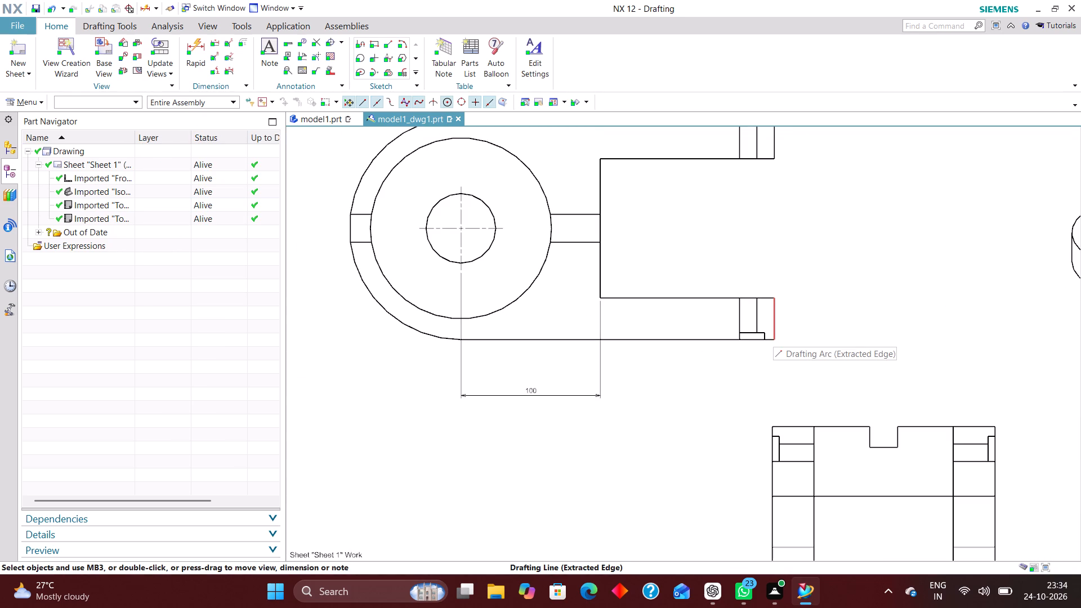
pyautogui.click(201, 54)
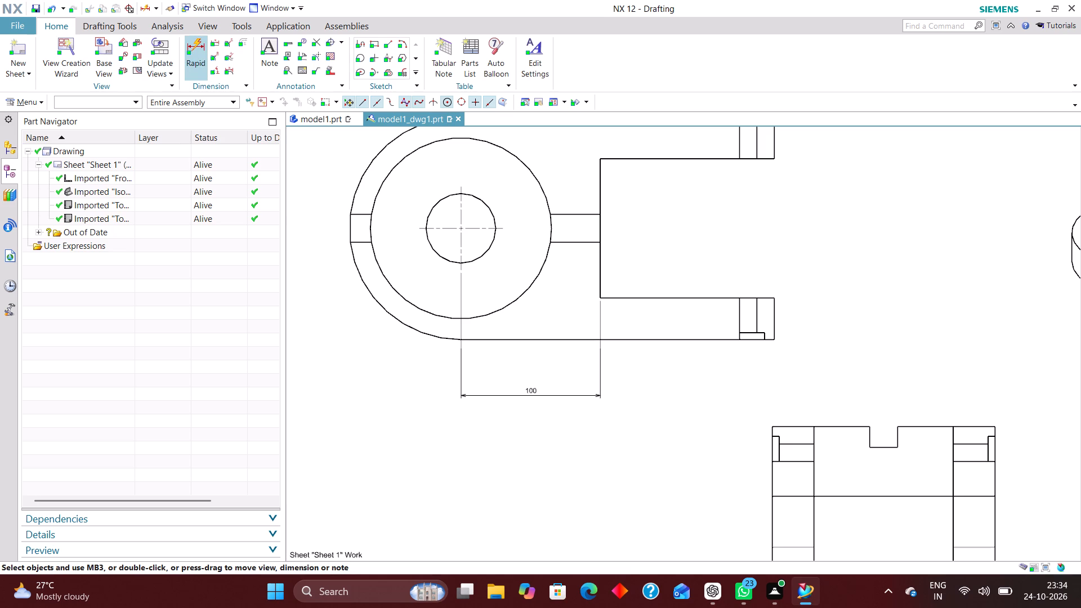
pyautogui.click(601, 301)
pyautogui.click(739, 297)
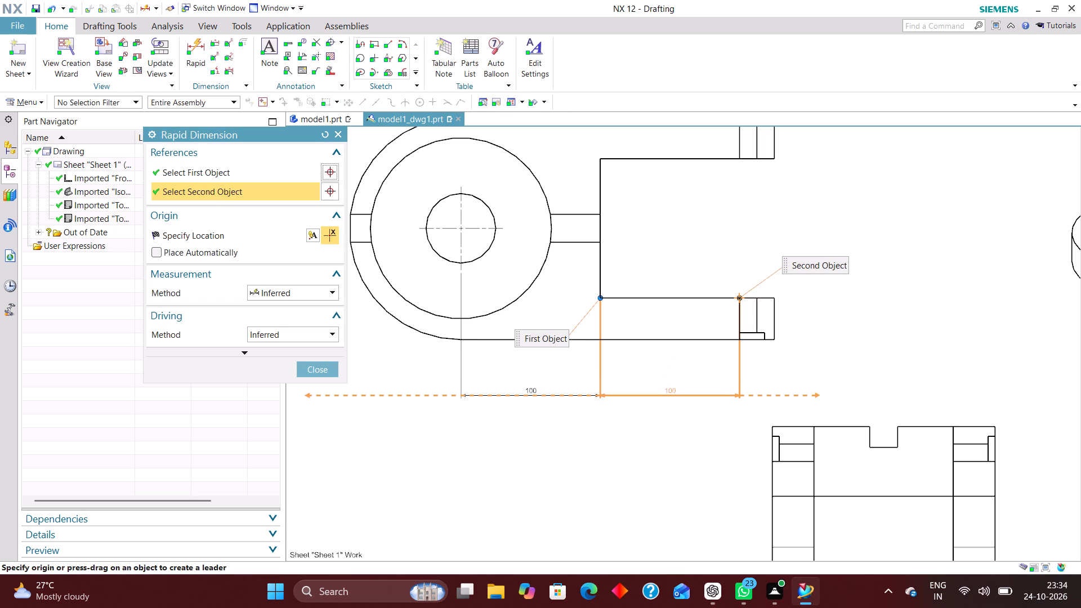
pyautogui.click(672, 393)
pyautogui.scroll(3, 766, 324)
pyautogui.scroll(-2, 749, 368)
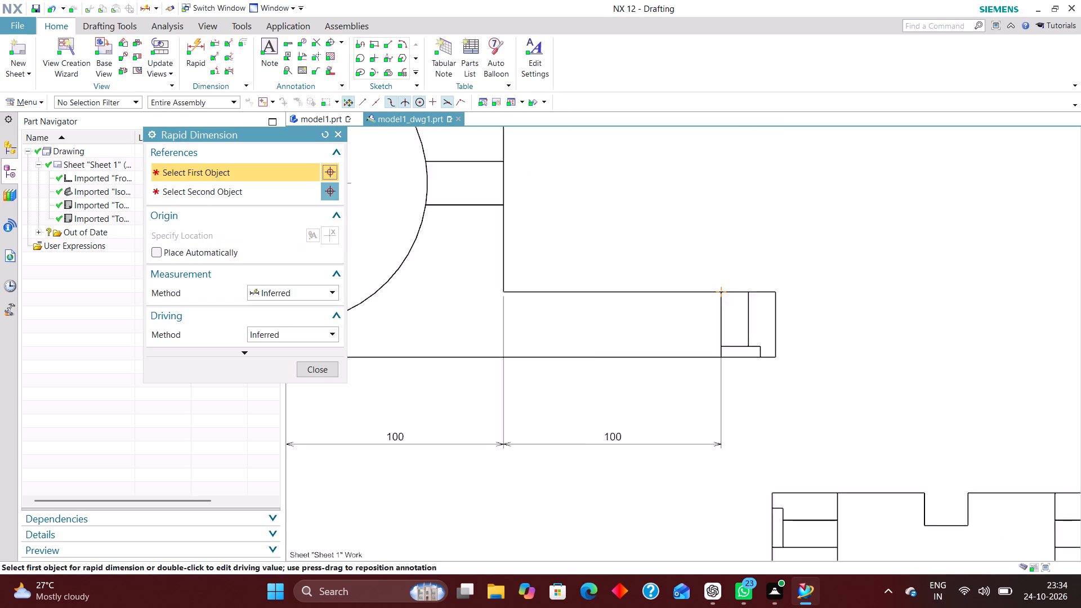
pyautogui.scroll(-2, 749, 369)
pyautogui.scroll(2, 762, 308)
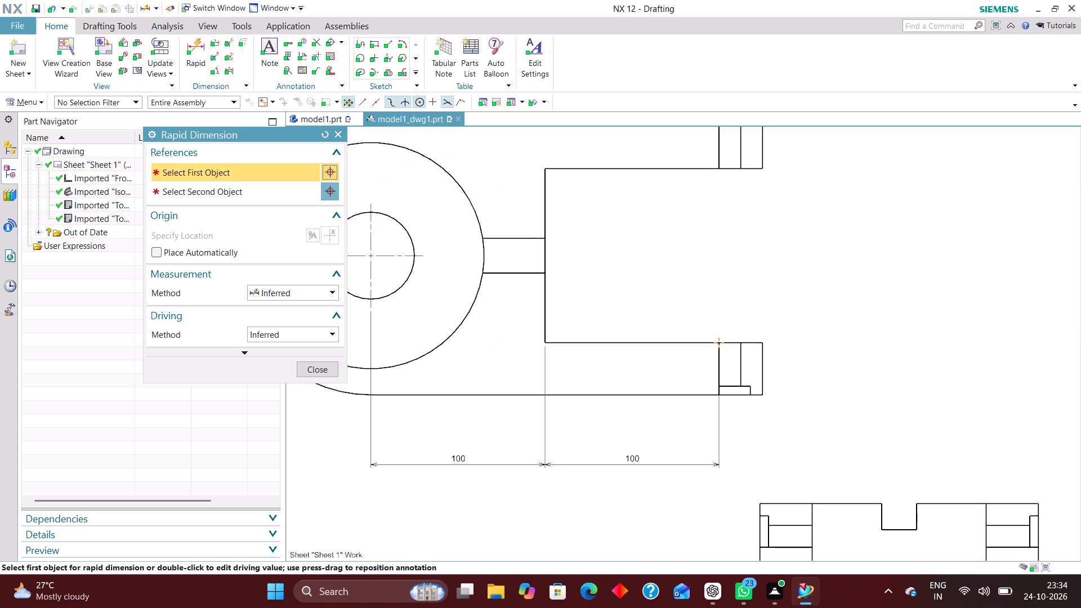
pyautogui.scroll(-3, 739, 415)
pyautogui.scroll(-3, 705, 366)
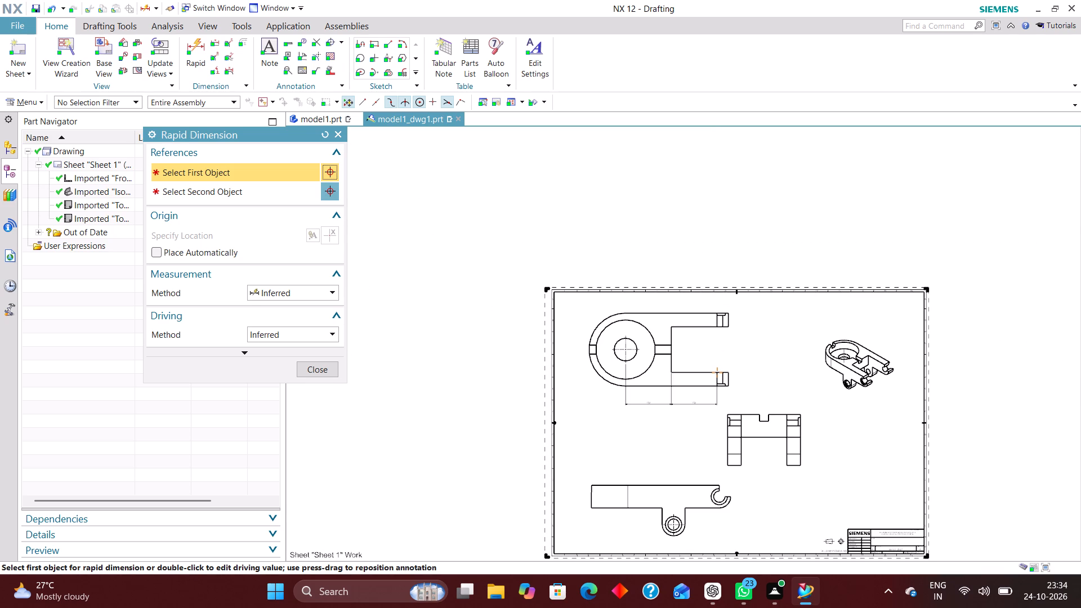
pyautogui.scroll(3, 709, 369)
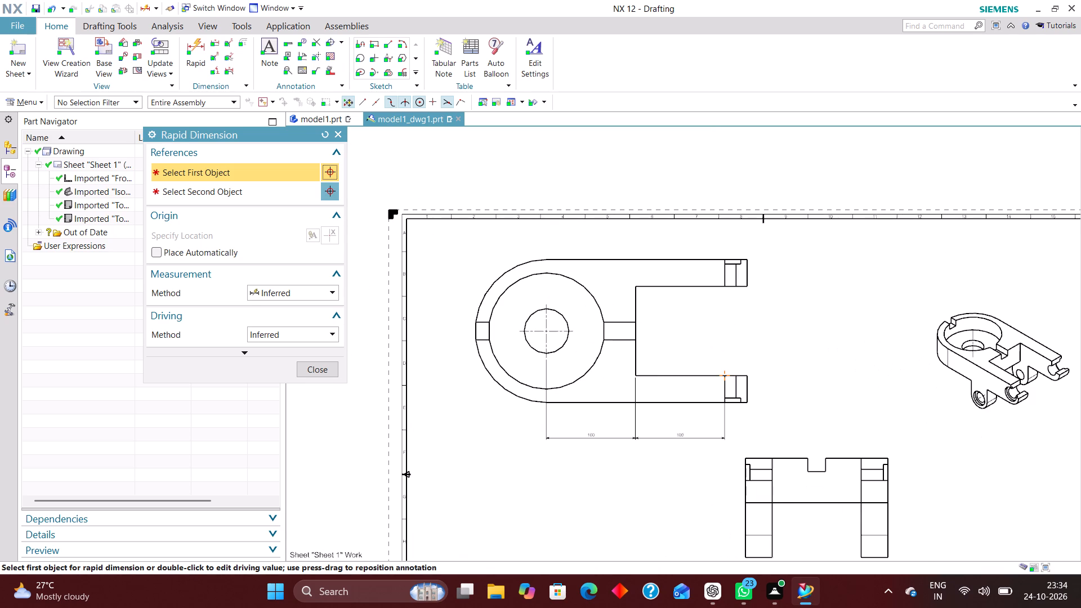
# Add a vertical Rapid Dimension across the outer end of the upper arm in the top view, placed just beyond the arm.
pyautogui.scroll(-1, 671, 361)
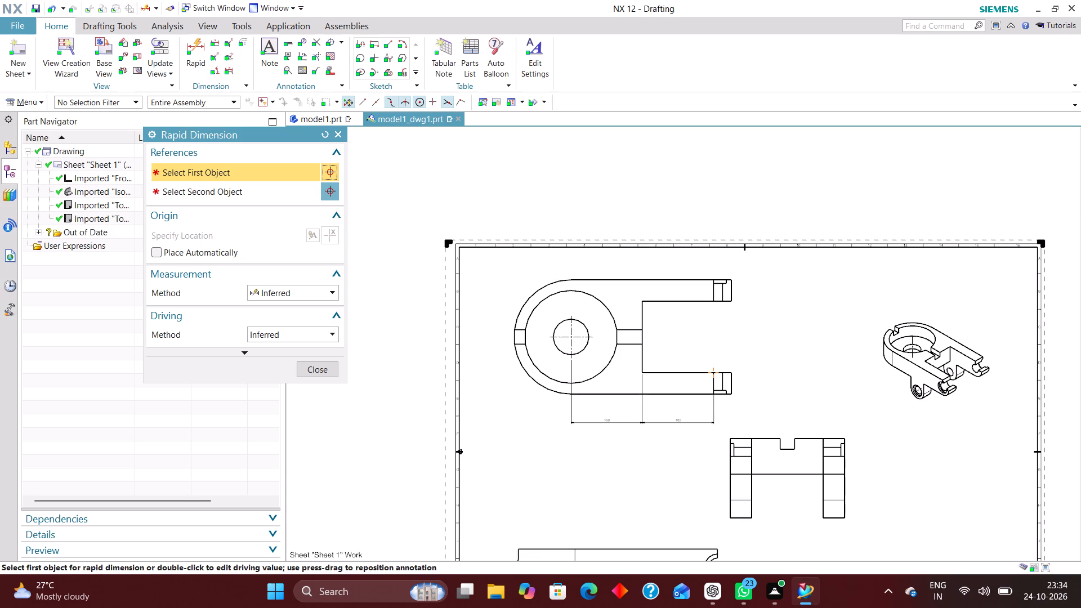
pyautogui.scroll(4, 710, 288)
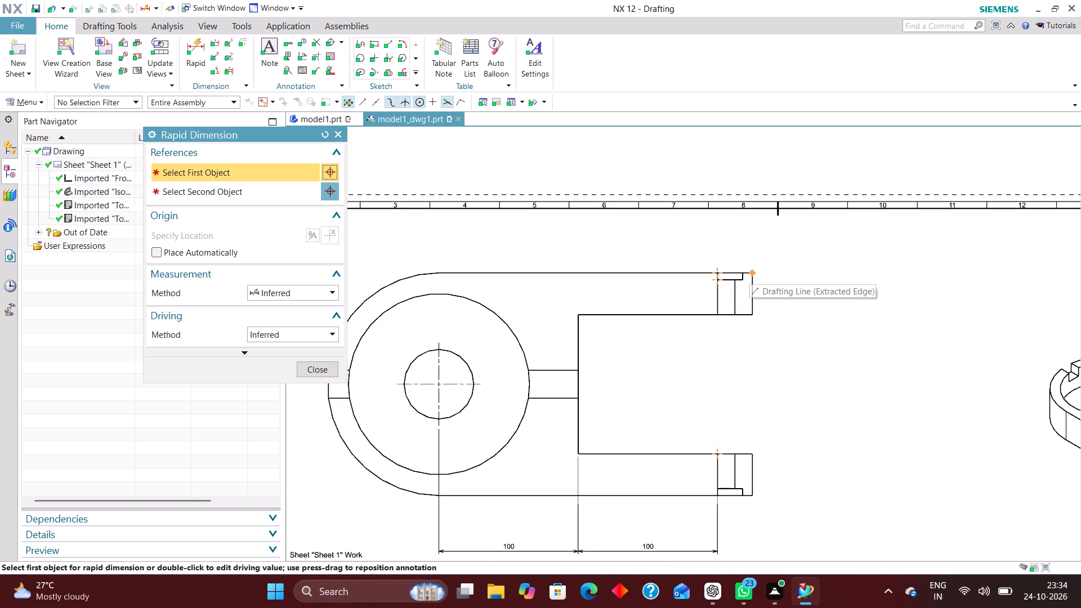
pyautogui.click(753, 271)
pyautogui.click(752, 316)
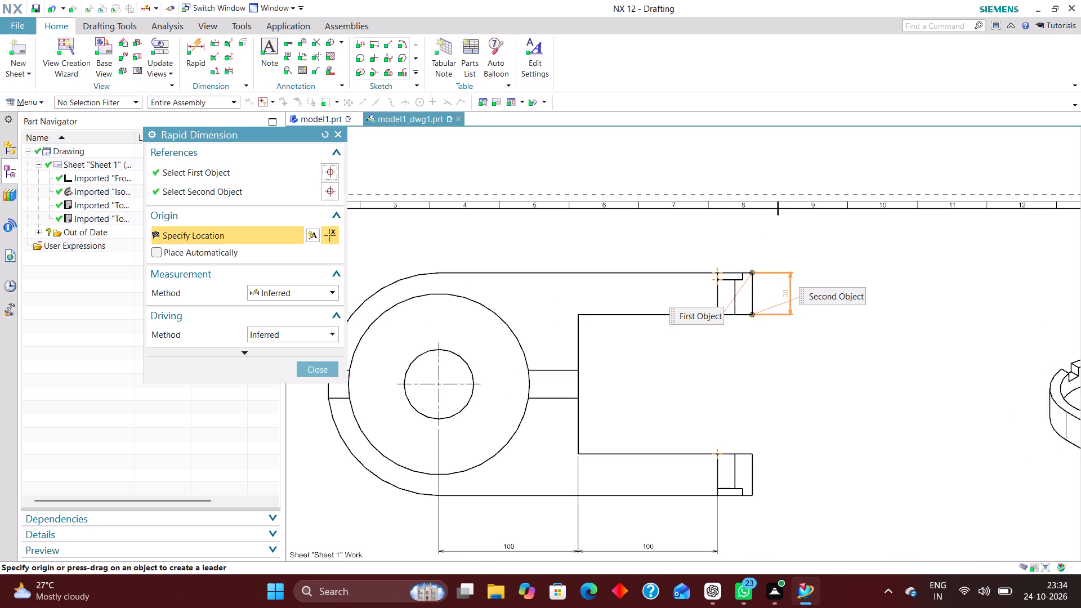
pyautogui.click(777, 293)
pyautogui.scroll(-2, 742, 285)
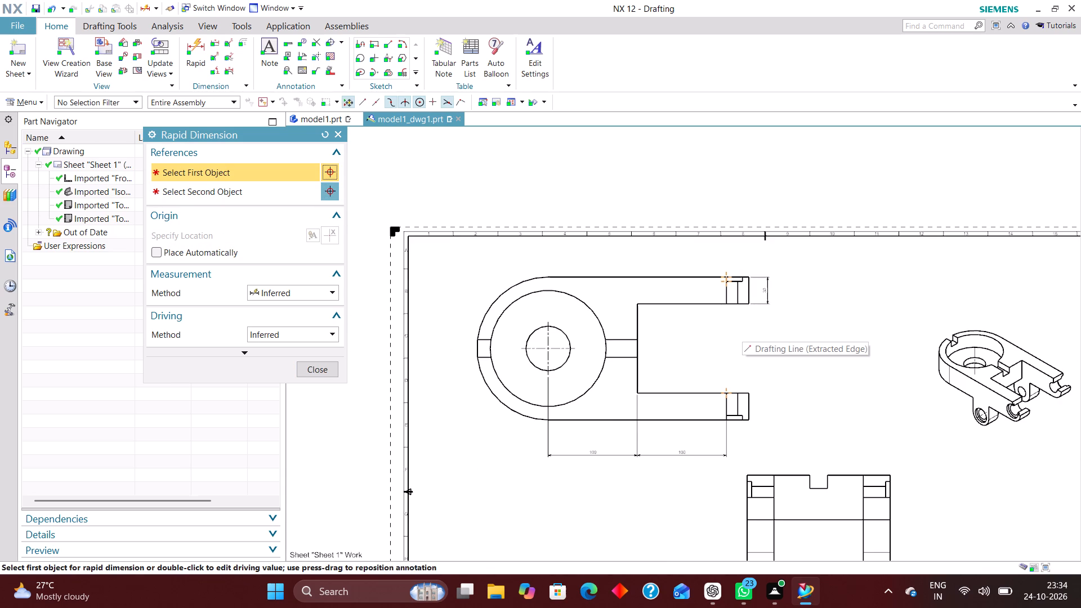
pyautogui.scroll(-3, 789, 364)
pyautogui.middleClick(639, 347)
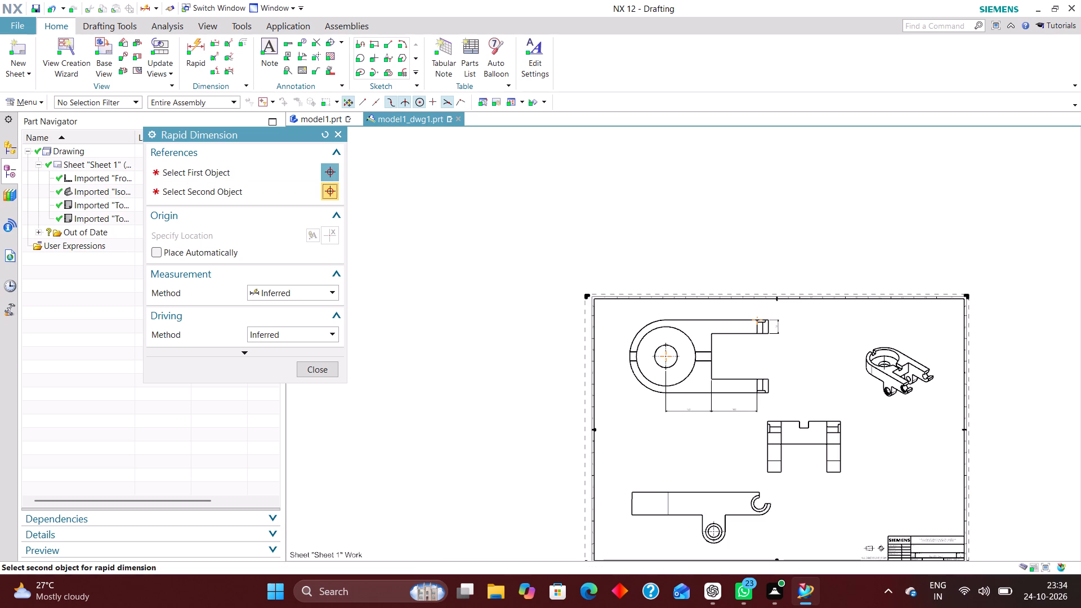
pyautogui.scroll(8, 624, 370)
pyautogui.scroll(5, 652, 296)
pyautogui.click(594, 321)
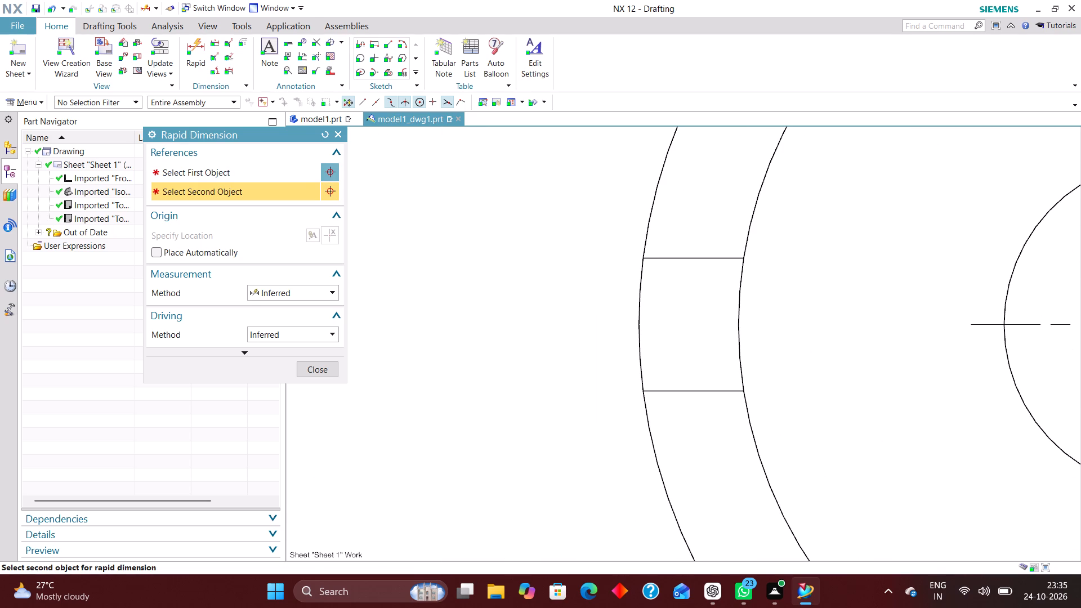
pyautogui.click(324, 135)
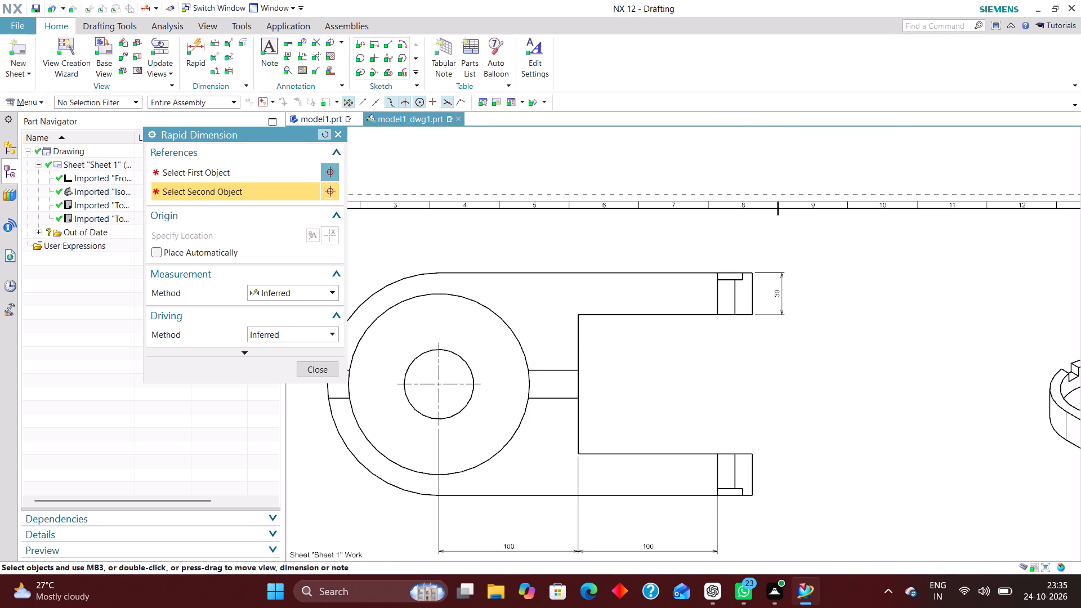
# Add a vertical Rapid Dimension for the width of the notch in the ring's outer wall, placed outside the top view's rounded end.
pyautogui.scroll(-3, 597, 351)
pyautogui.scroll(6, 463, 366)
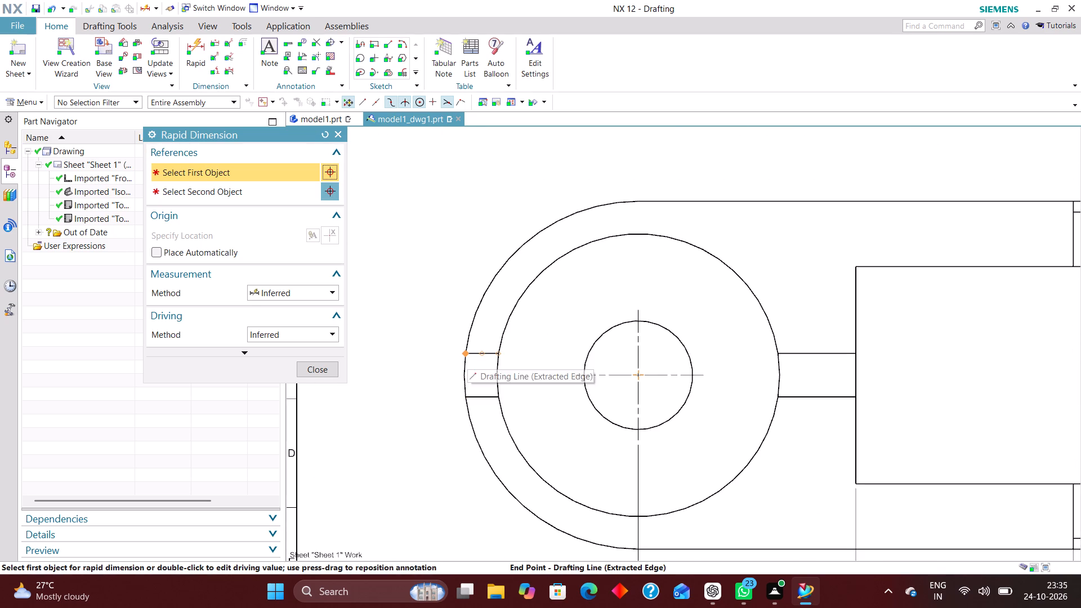
pyautogui.click(467, 355)
pyautogui.click(466, 398)
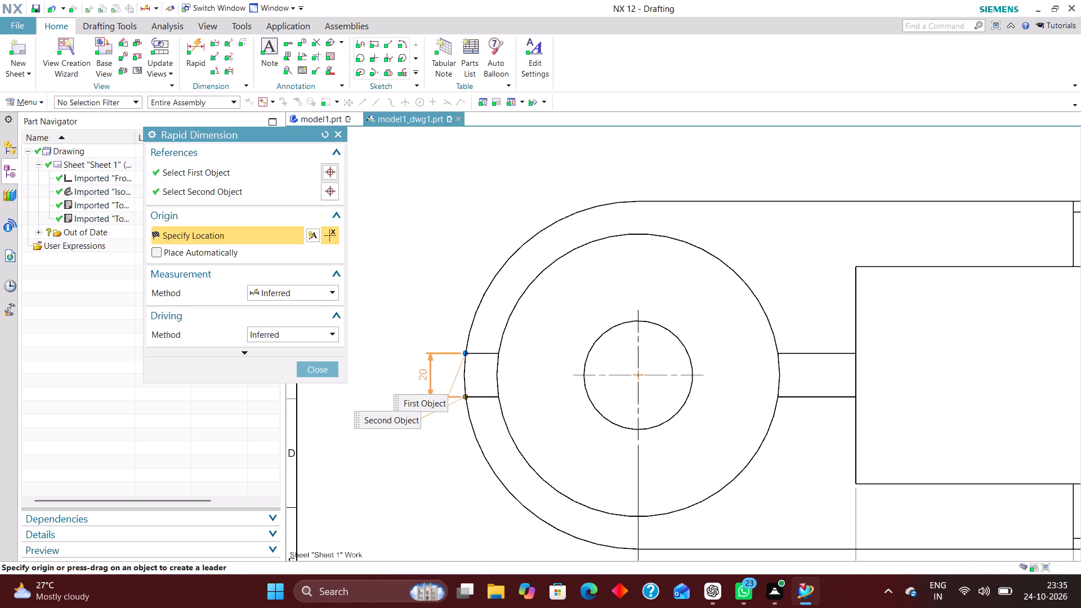
pyautogui.click(427, 373)
# Add a Diametral Rapid Dimension to the top view's outer rounded end, with its text outside the arc above the notch dimension.
pyautogui.scroll(-2, 516, 359)
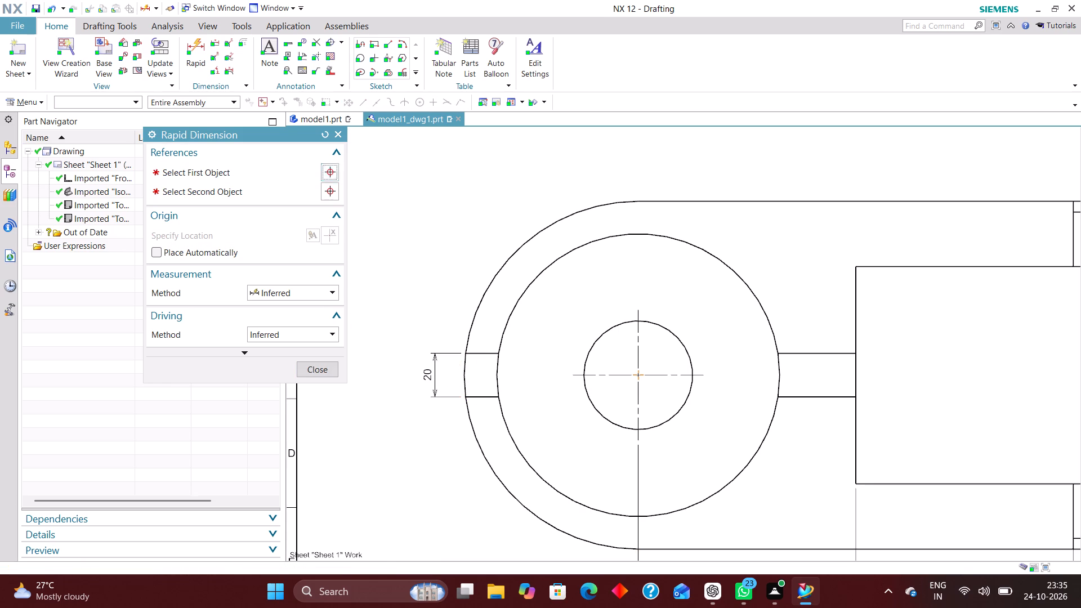
pyautogui.scroll(-4, 485, 372)
pyautogui.scroll(3, 602, 375)
pyautogui.scroll(-4, 591, 353)
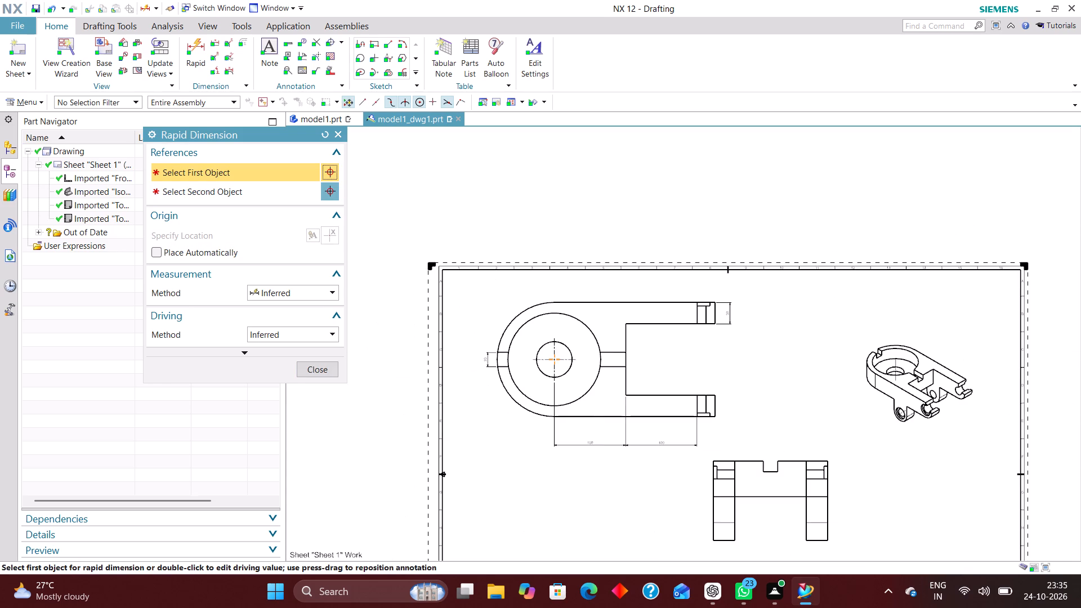
pyautogui.scroll(4, 587, 378)
pyautogui.scroll(-4, 587, 378)
pyautogui.click(318, 293)
pyautogui.click(296, 400)
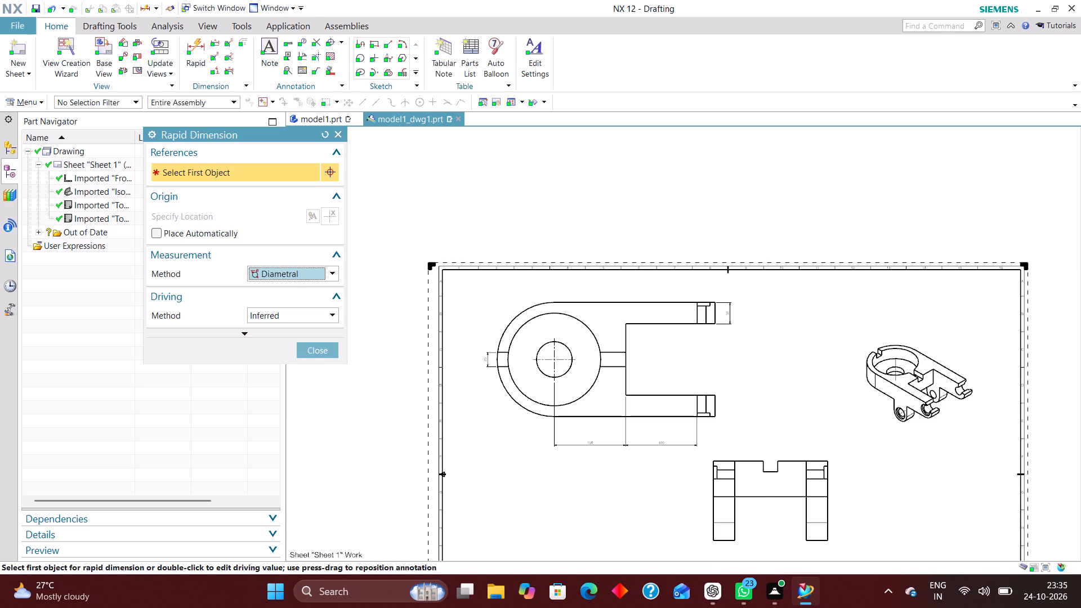
pyautogui.scroll(3, 525, 318)
pyautogui.click(513, 314)
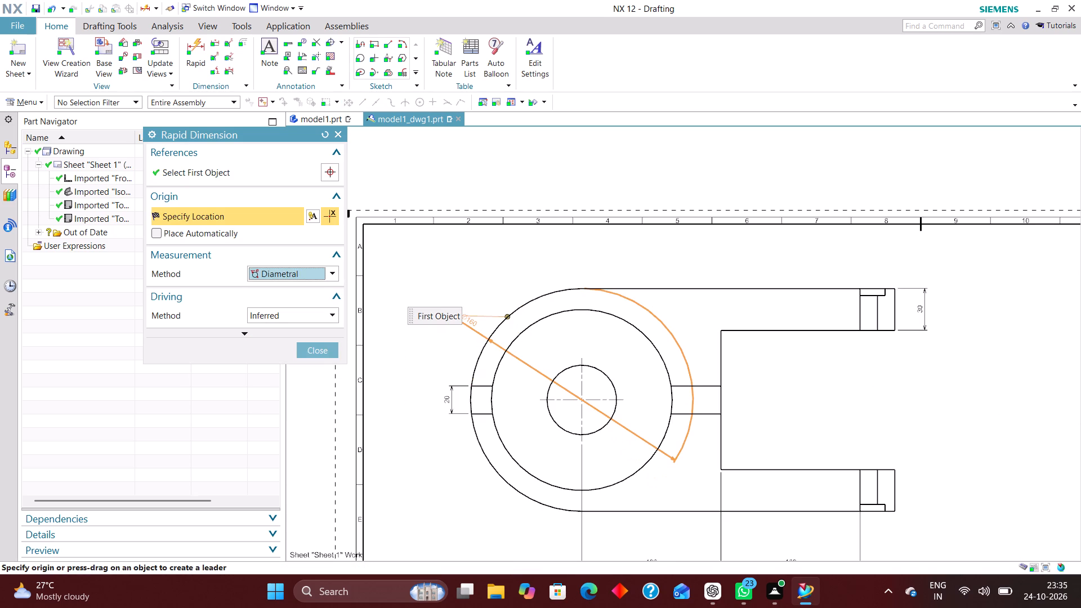
pyautogui.click(423, 338)
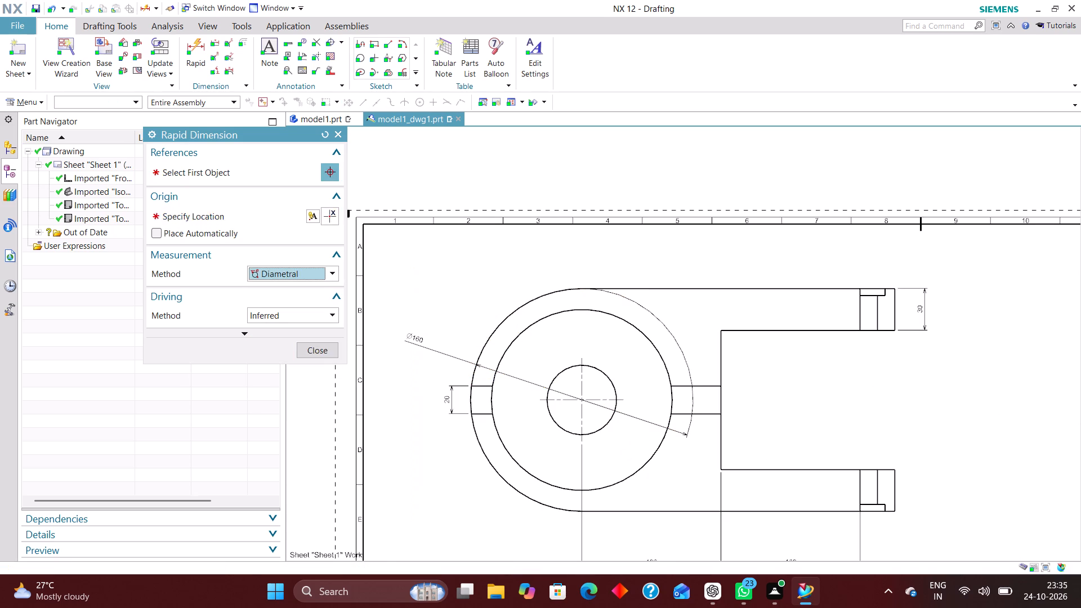
# Add a Diametral Rapid Dimension to the top view's large inner circle, with its text outside the lower part of the rounded end.
pyautogui.click(510, 450)
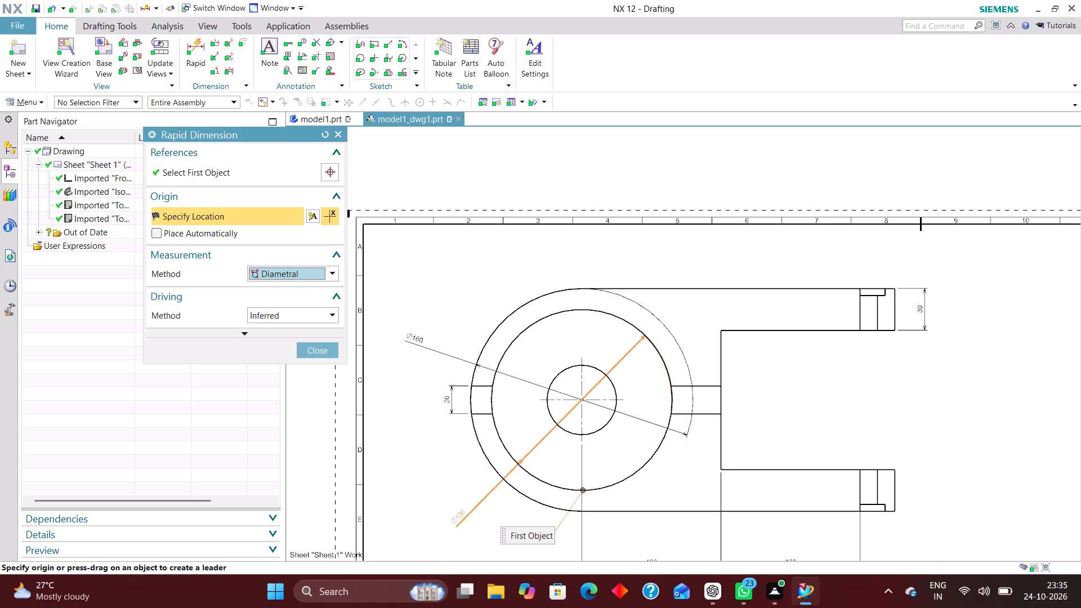
pyautogui.click(470, 500)
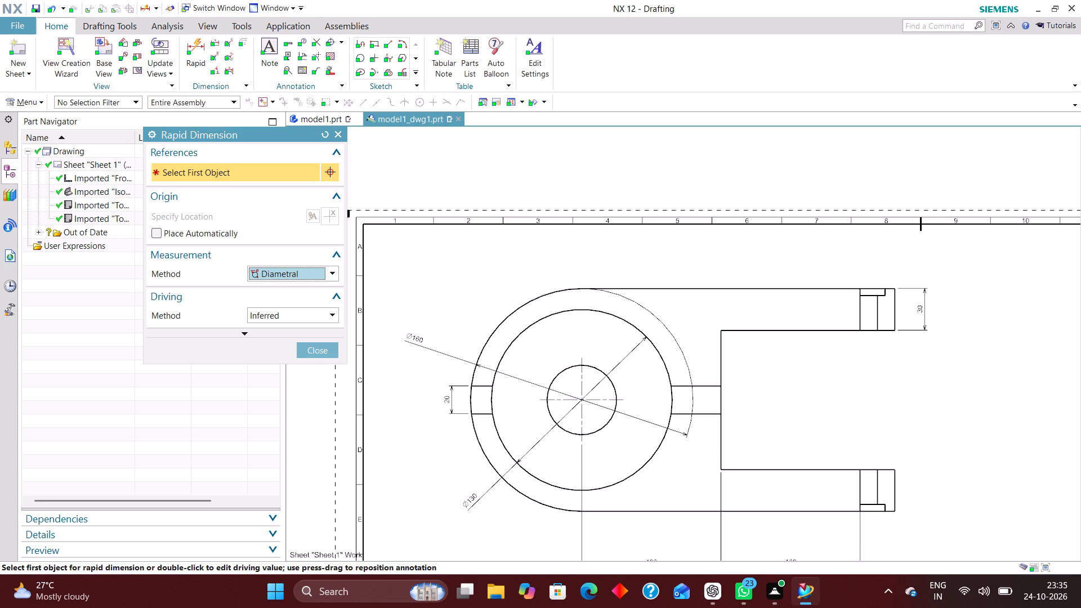
pyautogui.click(318, 348)
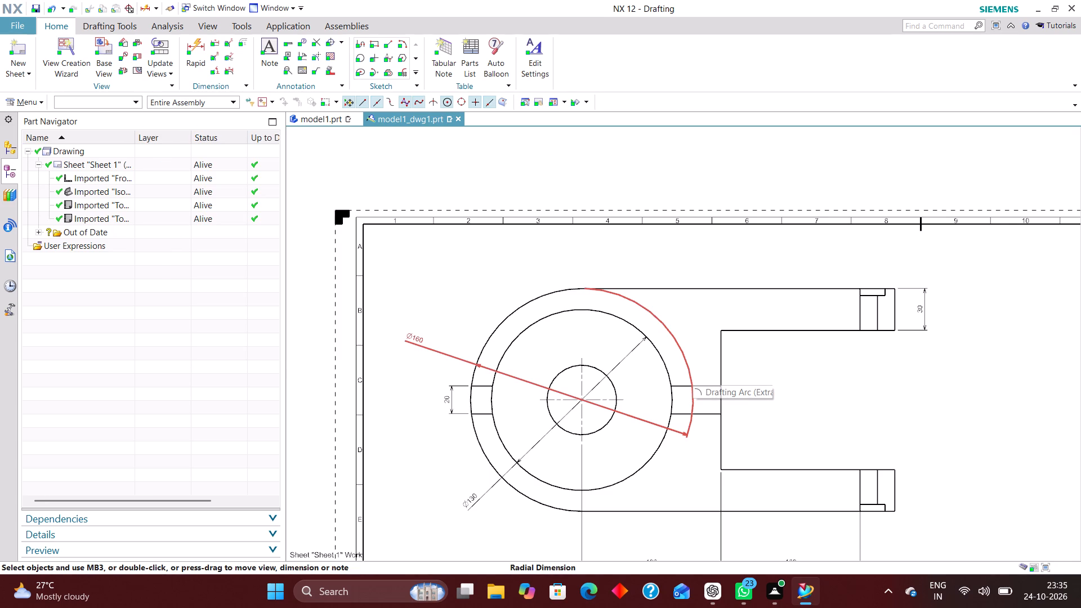
# Examine the top and end views to check the placed dimensions and the features still lacking dimensions.
pyautogui.scroll(-4, 570, 312)
pyautogui.scroll(3, 611, 382)
pyautogui.scroll(-3, 566, 340)
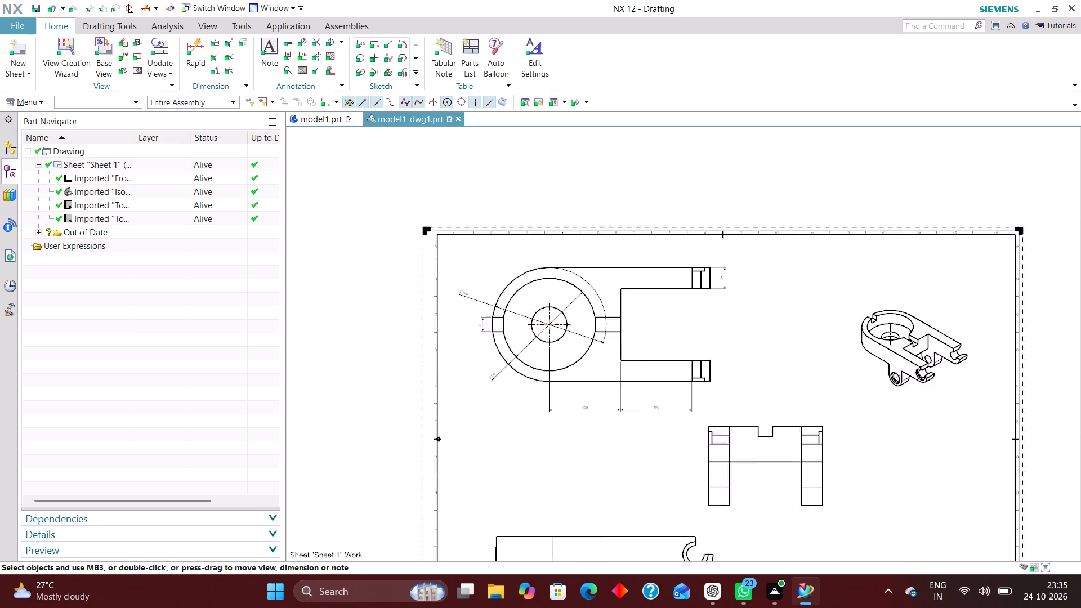
pyautogui.scroll(3, 646, 476)
pyautogui.scroll(-2, 577, 399)
pyautogui.scroll(4, 729, 389)
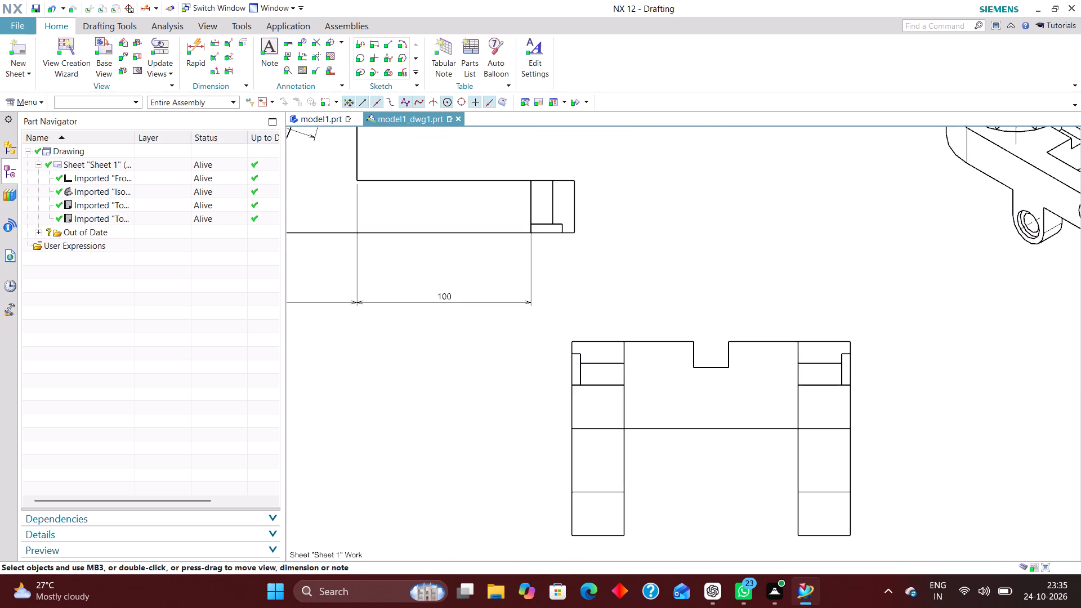
pyautogui.scroll(-3, 579, 350)
pyautogui.scroll(-3, 665, 421)
pyautogui.scroll(6, 654, 375)
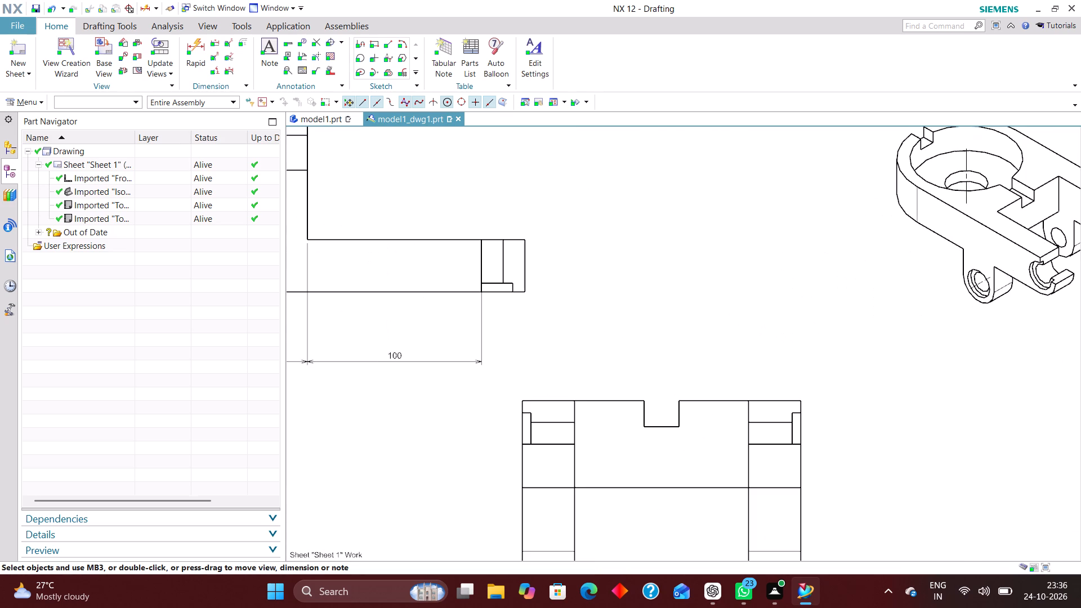
pyautogui.scroll(-4, 637, 363)
pyautogui.scroll(-2, 665, 405)
pyautogui.scroll(8, 505, 328)
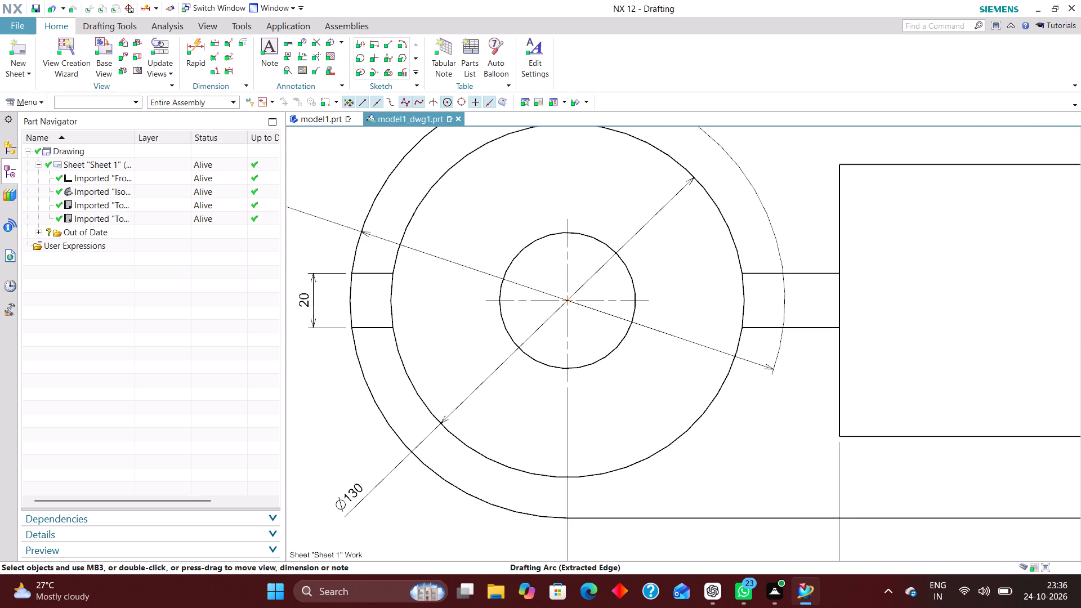
pyautogui.scroll(-4, 560, 336)
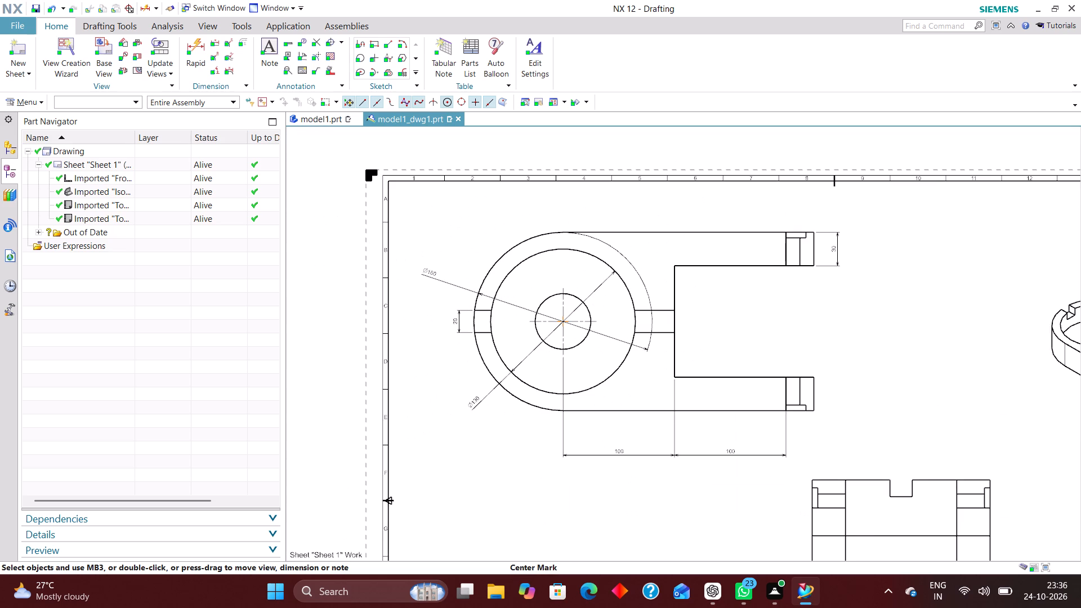
pyautogui.scroll(-1, 534, 356)
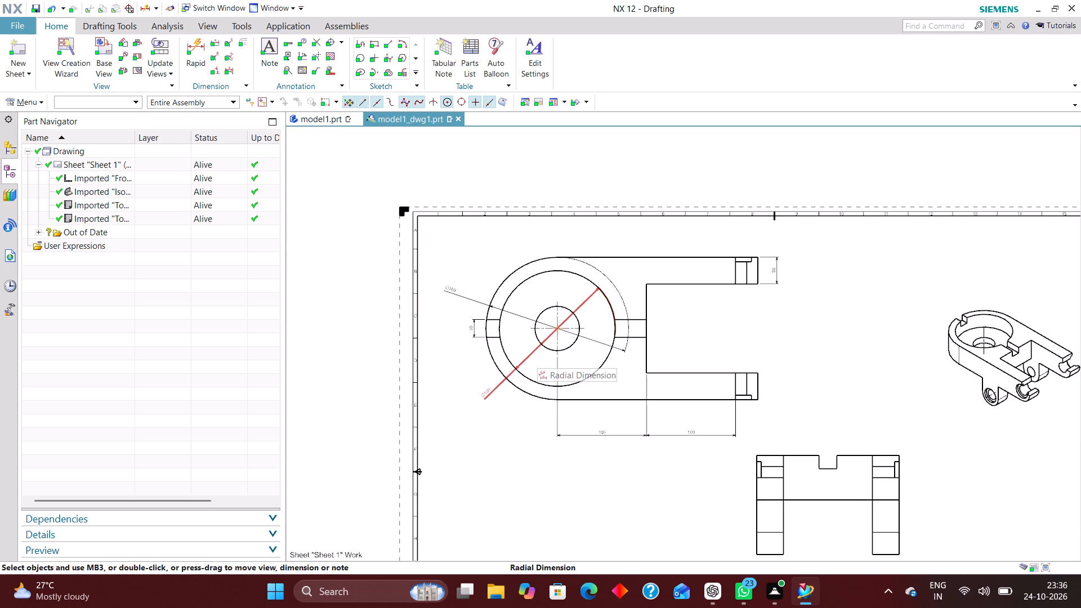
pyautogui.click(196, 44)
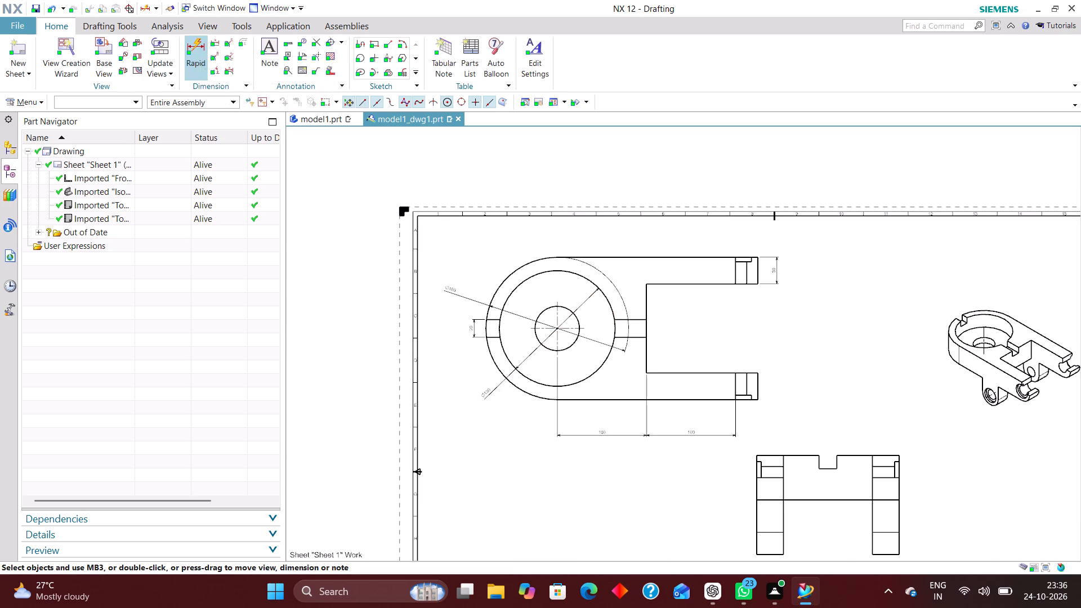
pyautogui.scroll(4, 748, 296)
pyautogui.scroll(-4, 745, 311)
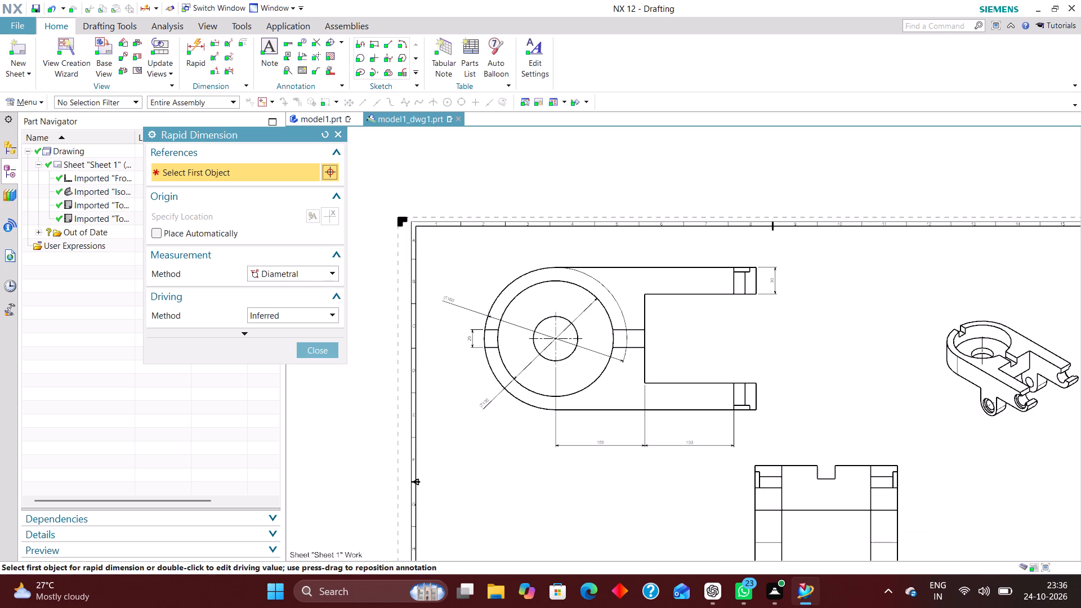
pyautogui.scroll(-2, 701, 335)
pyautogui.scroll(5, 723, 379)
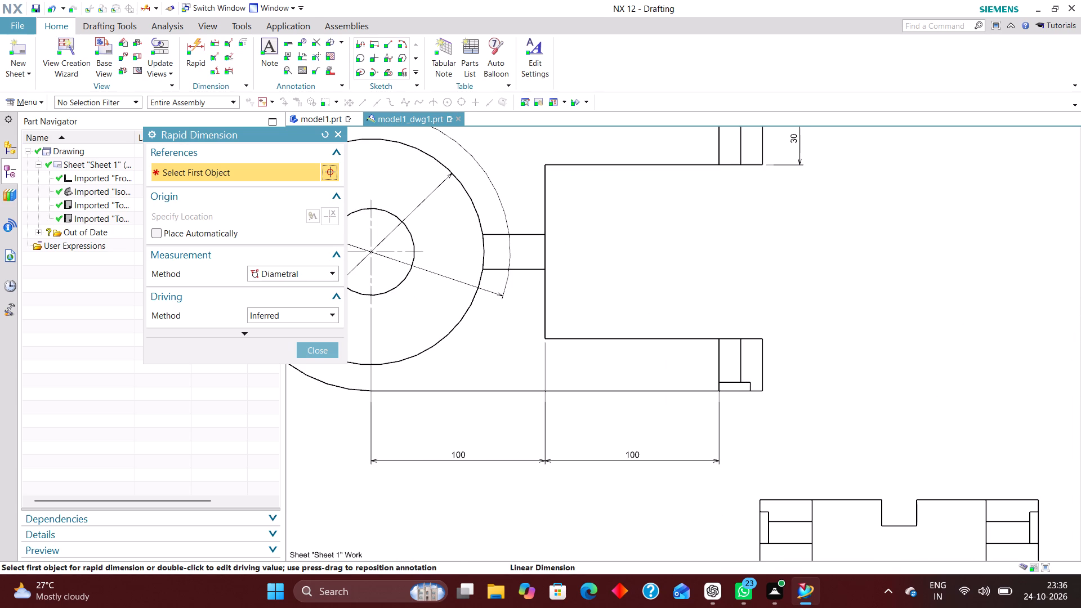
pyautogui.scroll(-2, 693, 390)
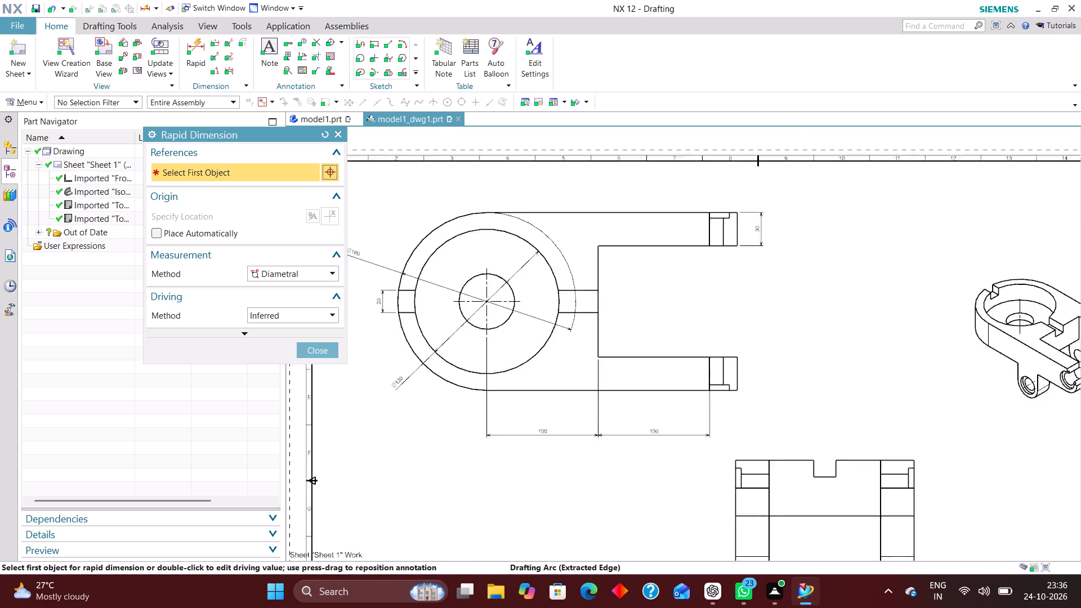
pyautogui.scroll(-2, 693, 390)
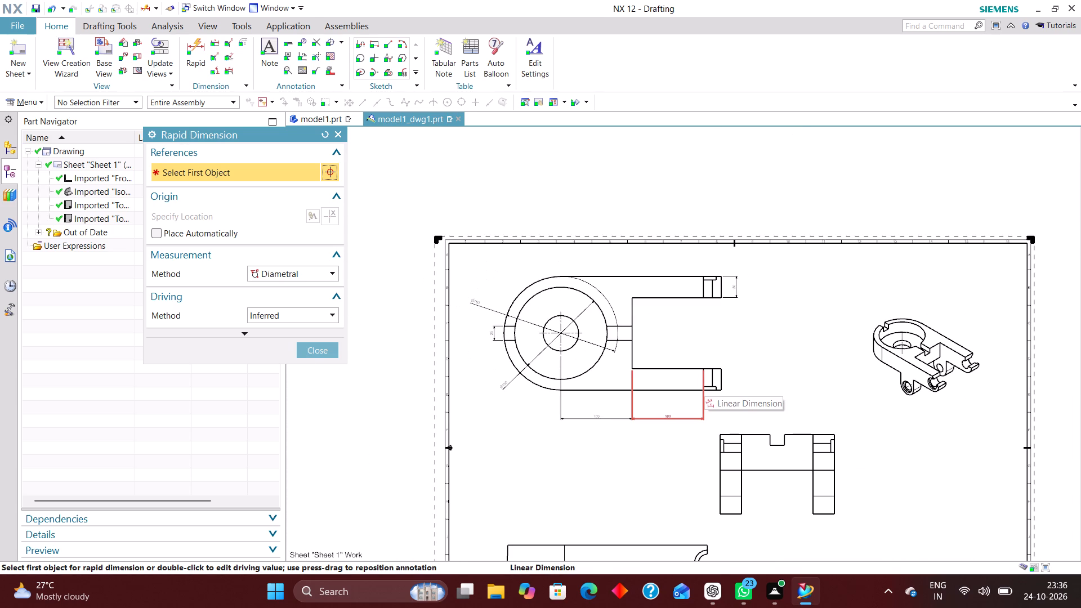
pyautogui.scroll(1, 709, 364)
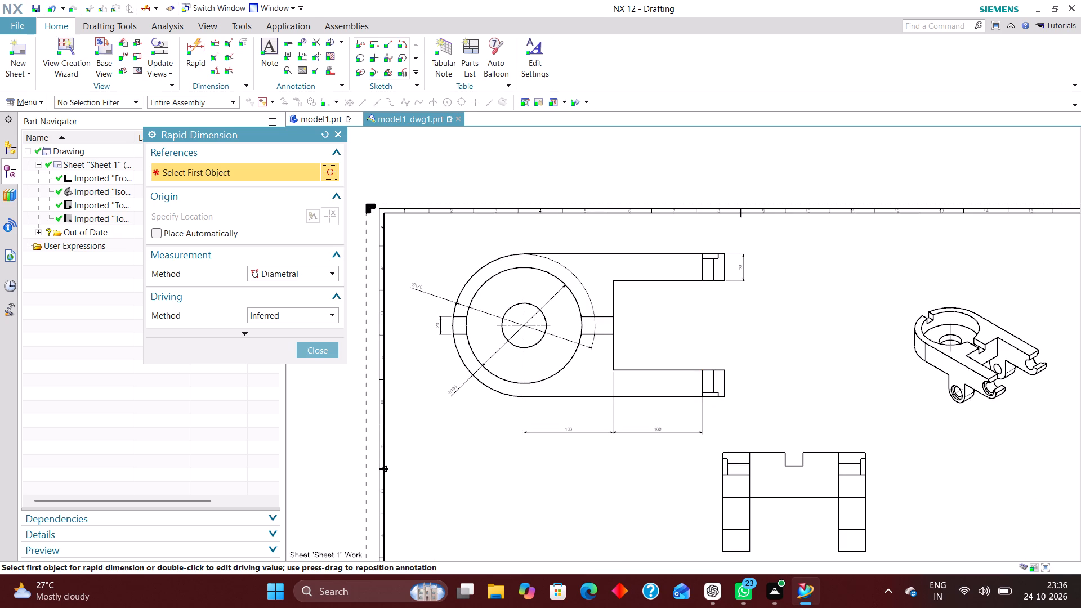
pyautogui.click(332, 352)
# Add a Rapid Dimension with the Inferred measurement method for the end view's overall width, placed above its top edge.
pyautogui.scroll(-6, 688, 337)
pyautogui.scroll(5, 685, 412)
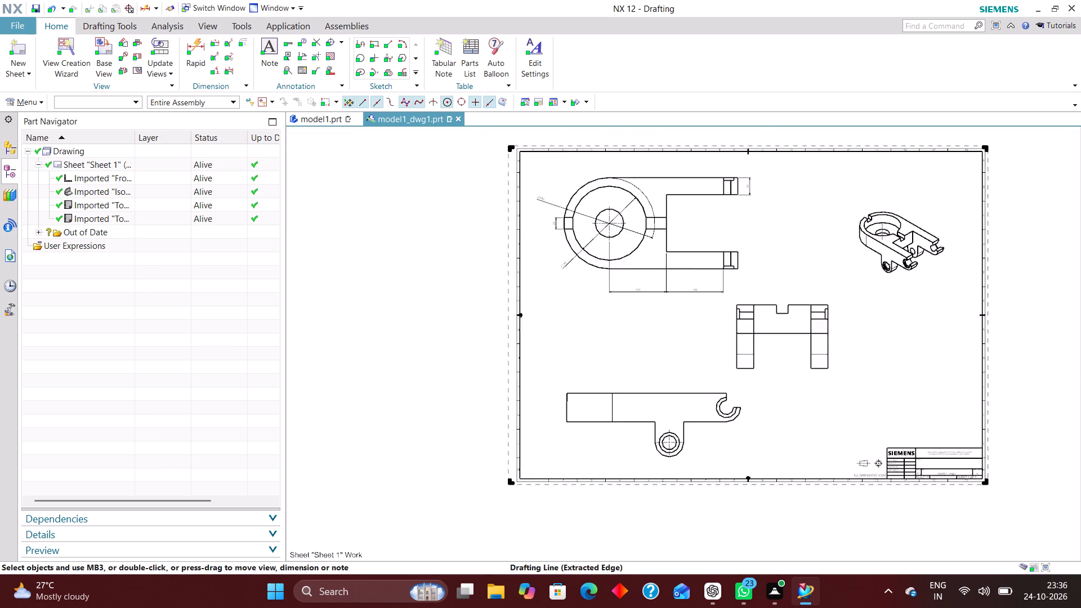
pyautogui.scroll(-2, 673, 366)
pyautogui.scroll(5, 862, 290)
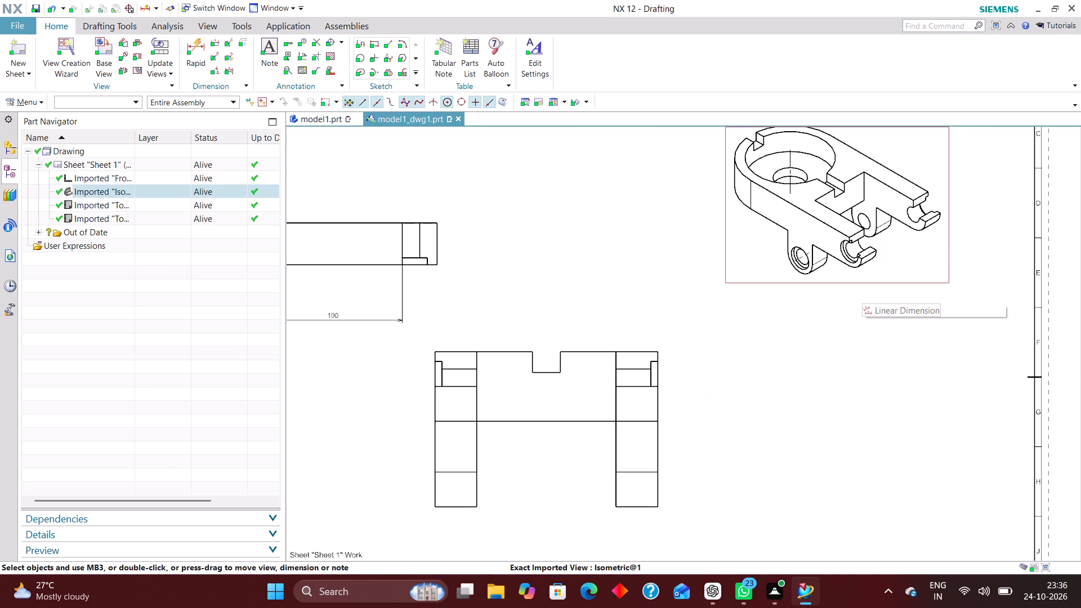
pyautogui.scroll(-3, 861, 376)
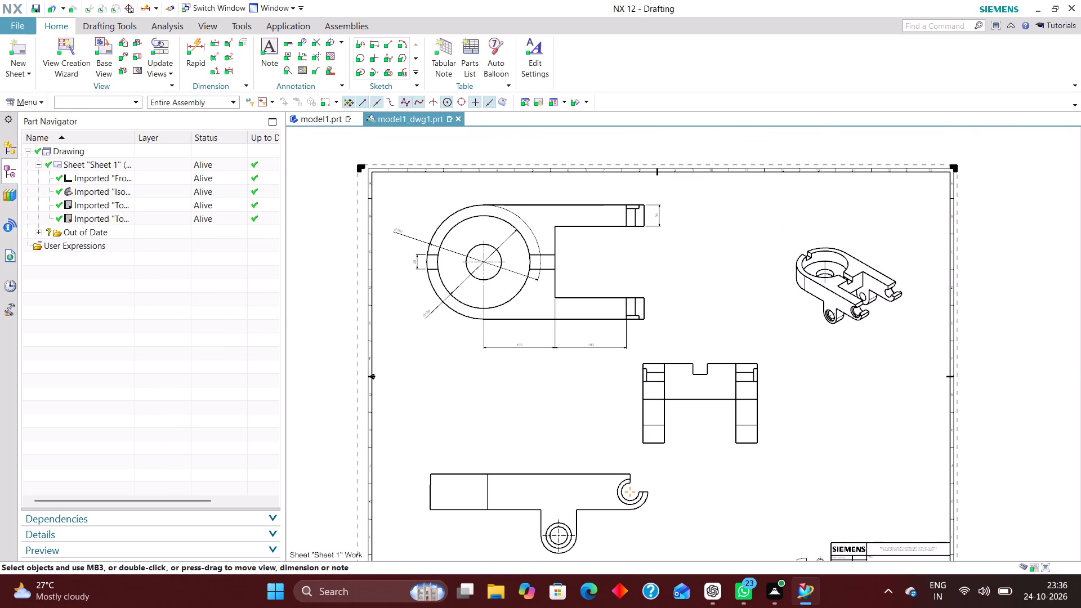
pyautogui.click(206, 48)
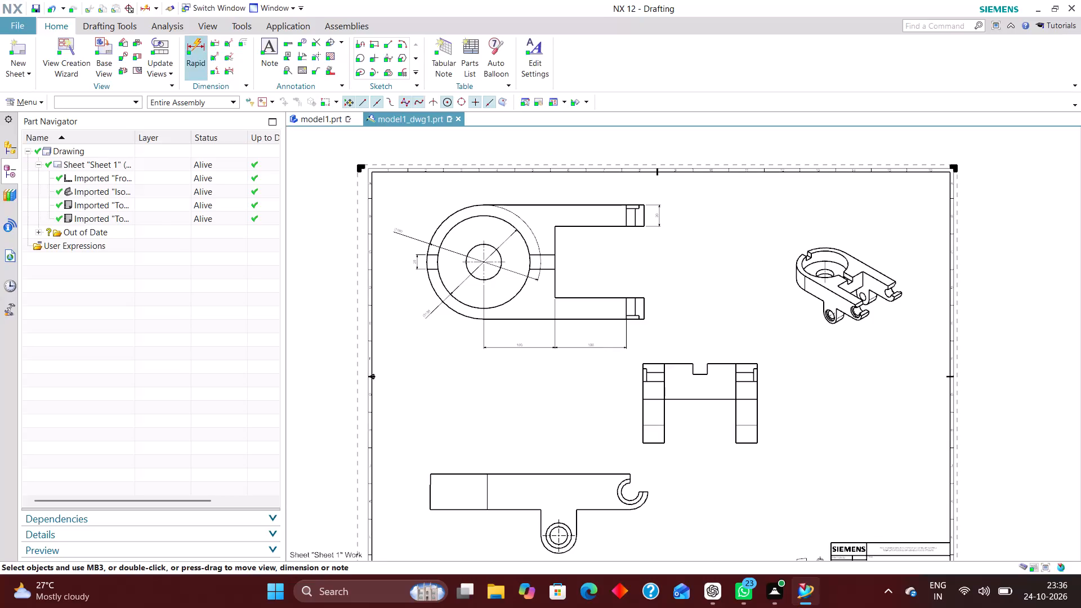
pyautogui.scroll(3, 654, 412)
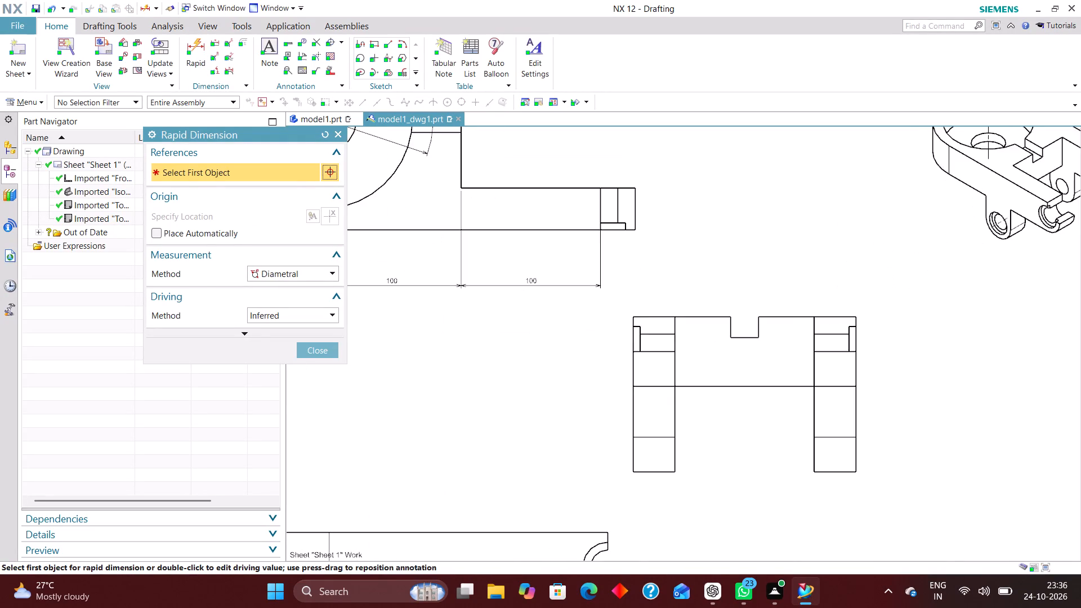
pyautogui.scroll(-3, 644, 417)
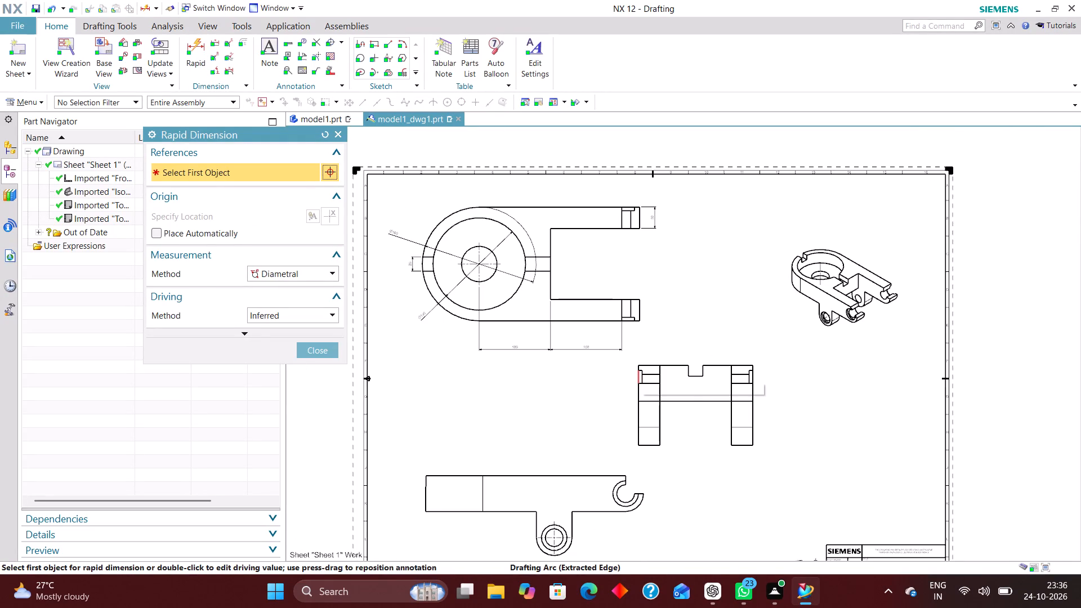
pyautogui.click(315, 277)
pyautogui.click(314, 288)
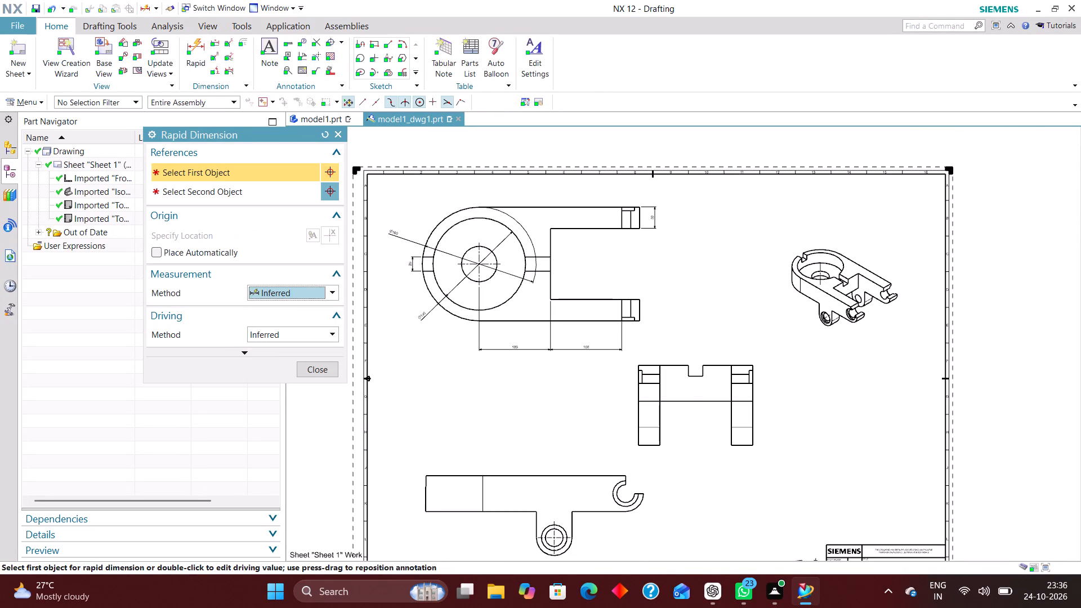
pyautogui.click(636, 368)
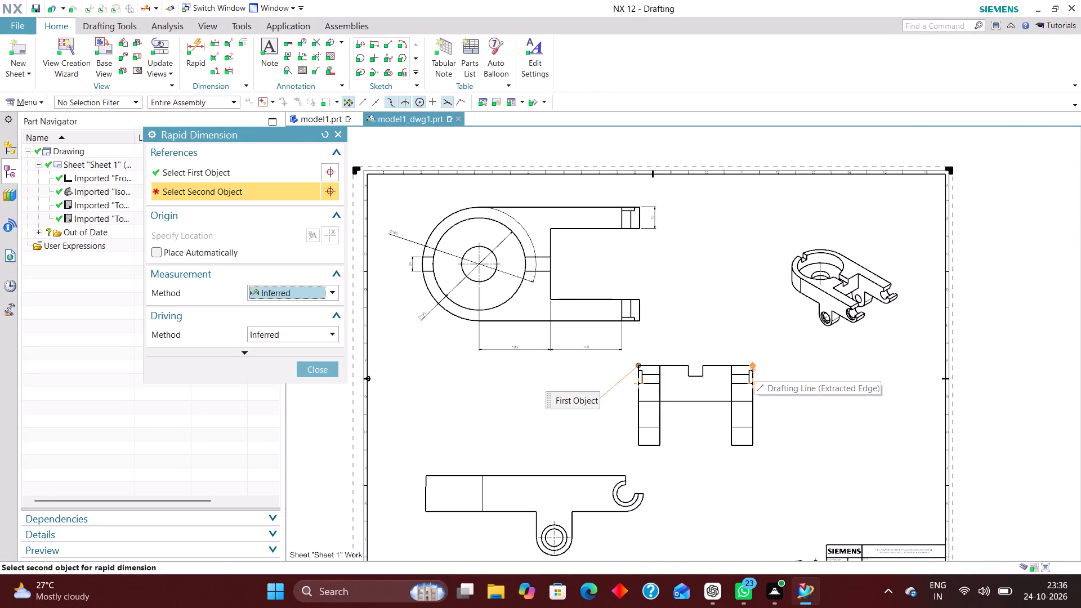
pyautogui.click(754, 366)
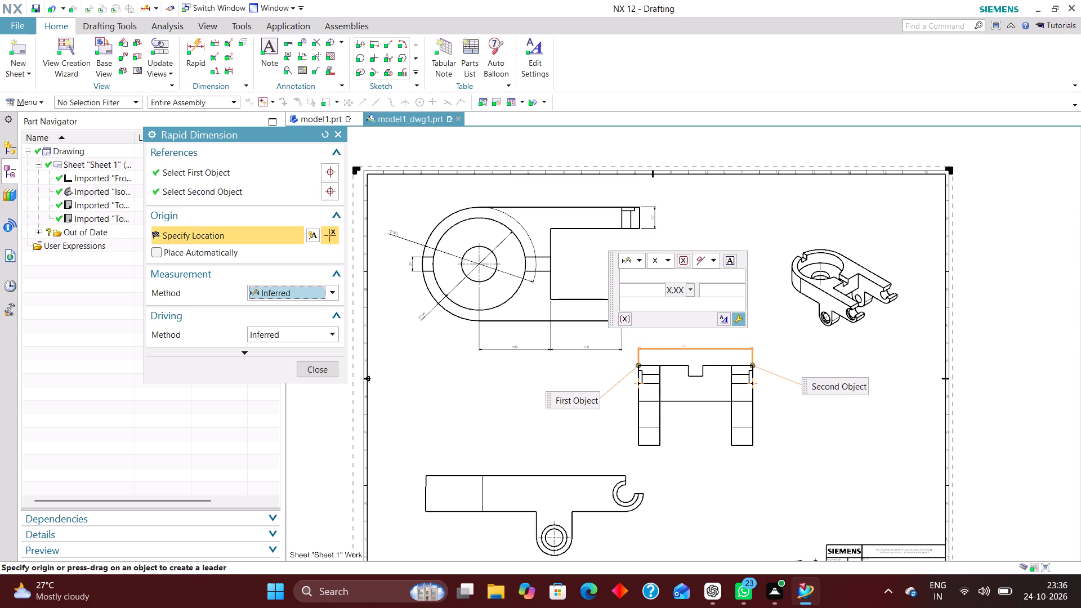
pyautogui.click(685, 338)
# Add an Inferred Rapid Dimension for the width of the end view's left leg, placed below the leg's bottom edge.
pyautogui.scroll(6, 678, 348)
pyautogui.scroll(-4, 714, 308)
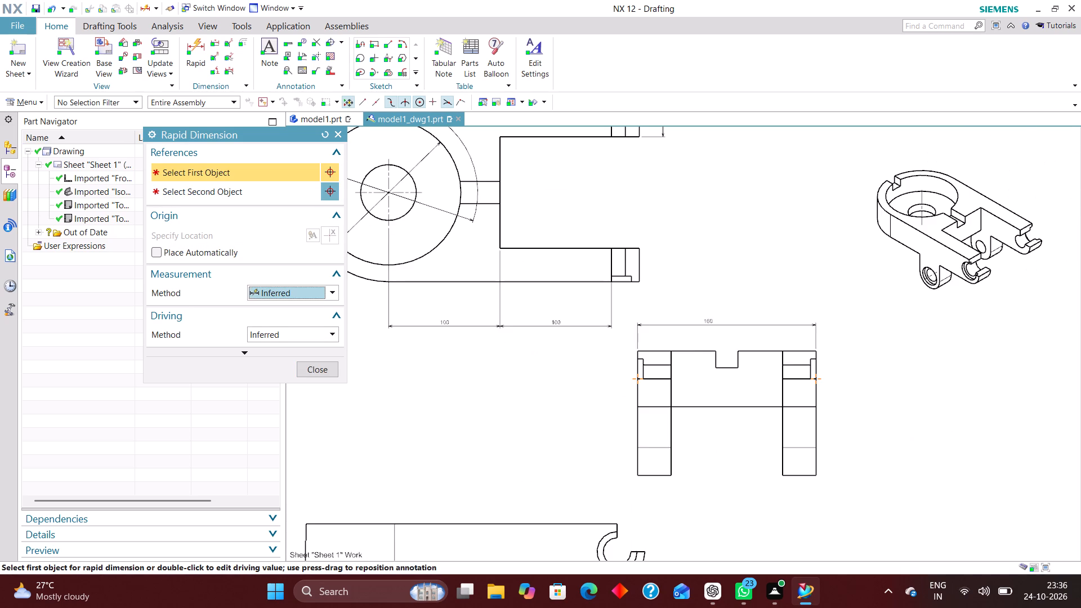
pyautogui.scroll(-3, 656, 387)
pyautogui.scroll(5, 659, 436)
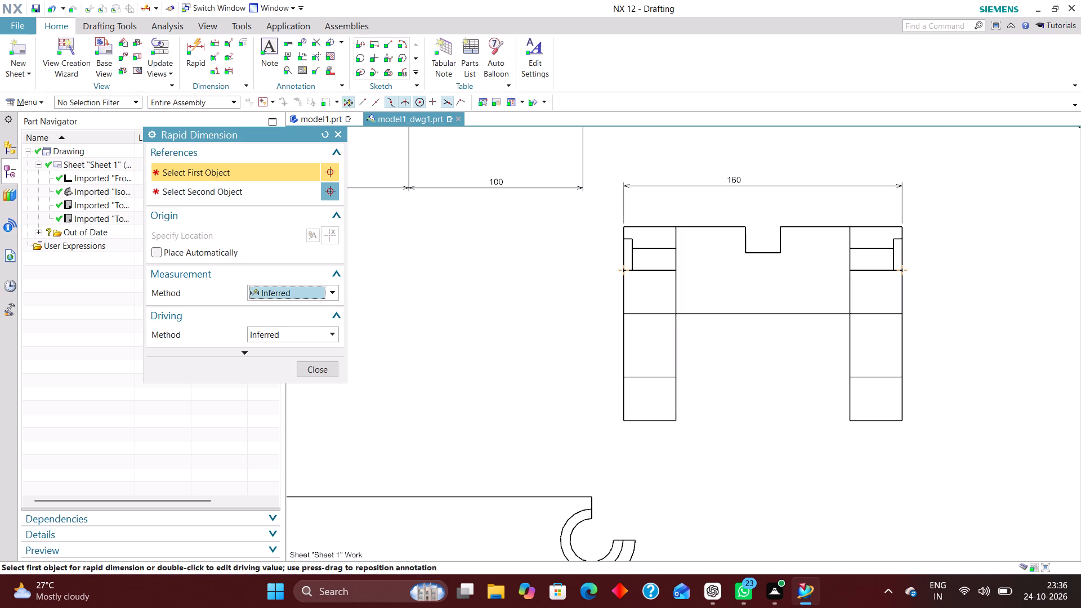
pyautogui.click(622, 419)
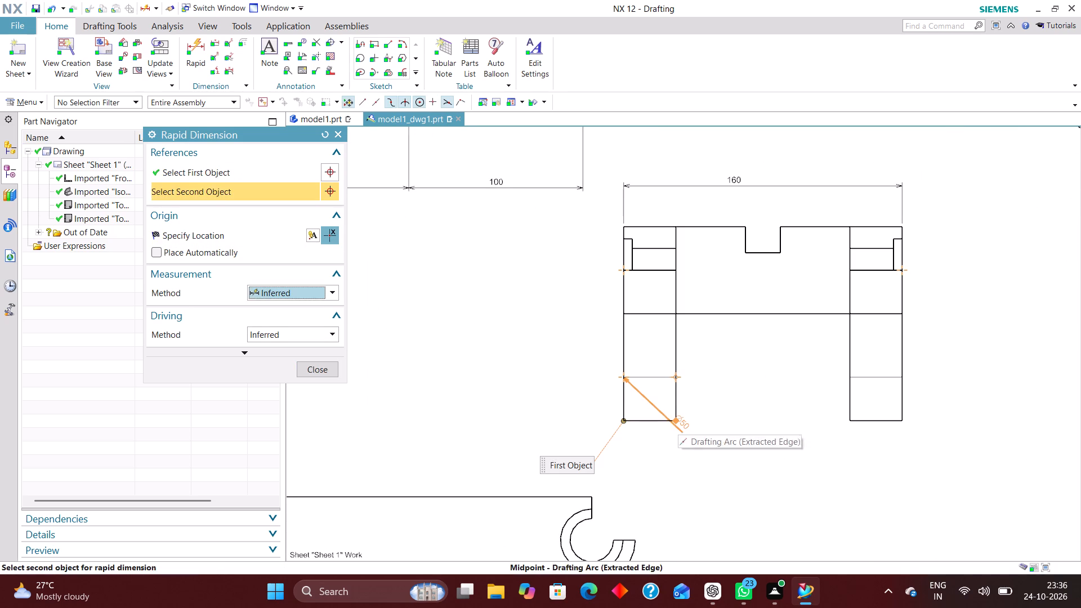
pyautogui.click(678, 420)
pyautogui.click(644, 446)
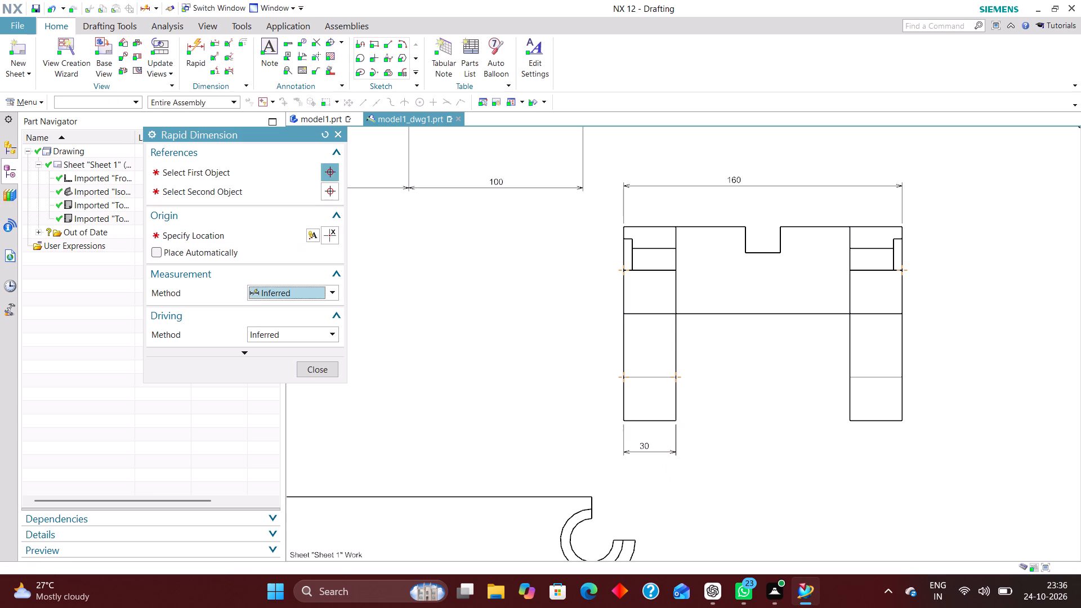
pyautogui.click(323, 366)
# Add an Inferred Rapid Dimension for the end view's overall height, placed outside its right leg.
pyautogui.scroll(-4, 690, 427)
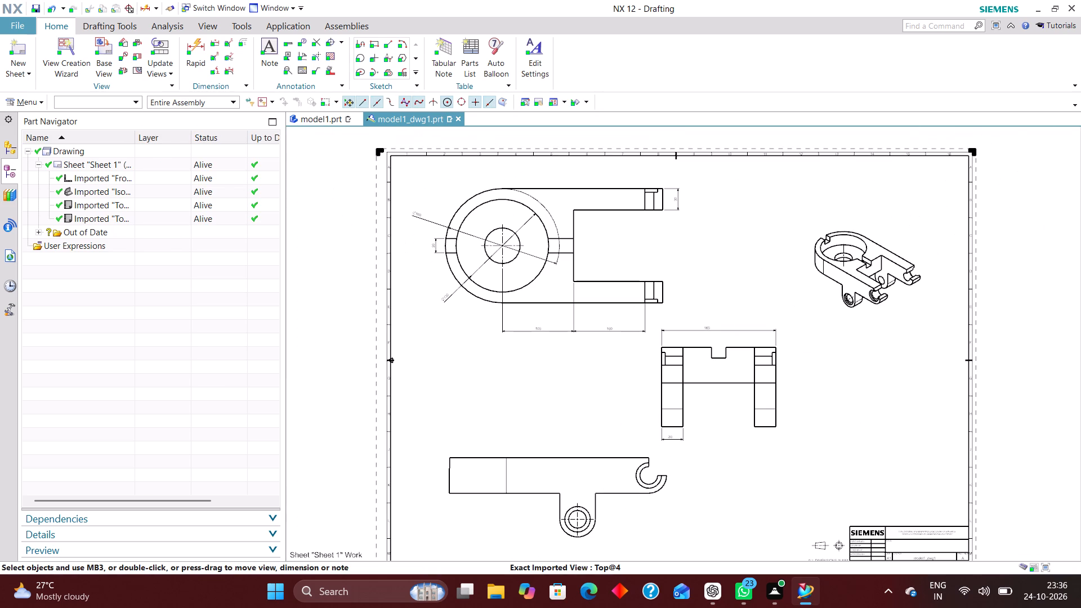
pyautogui.scroll(5, 756, 372)
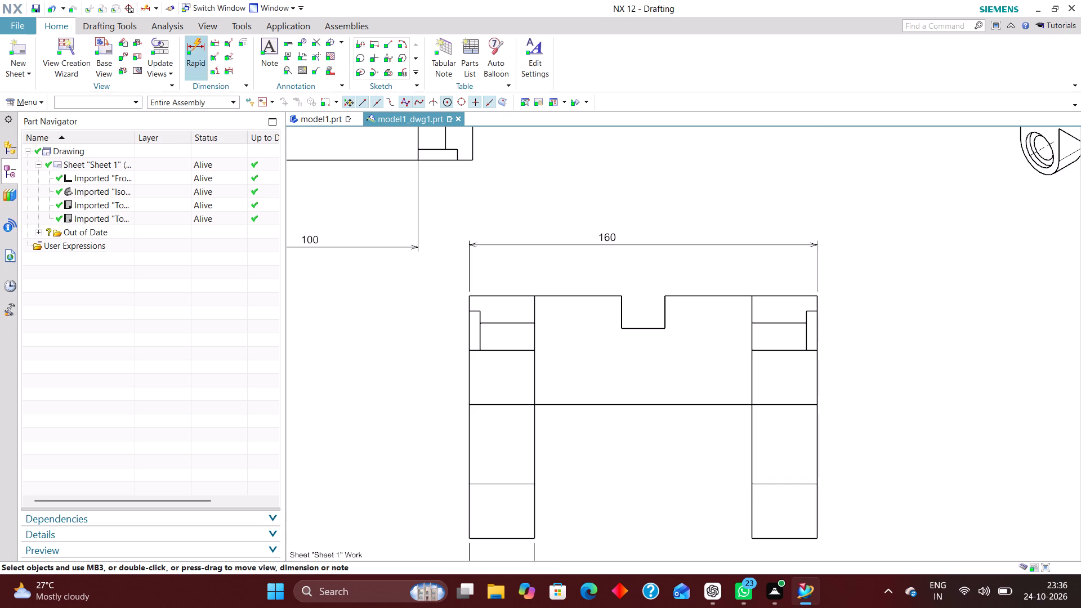
pyautogui.click(200, 43)
pyautogui.click(820, 295)
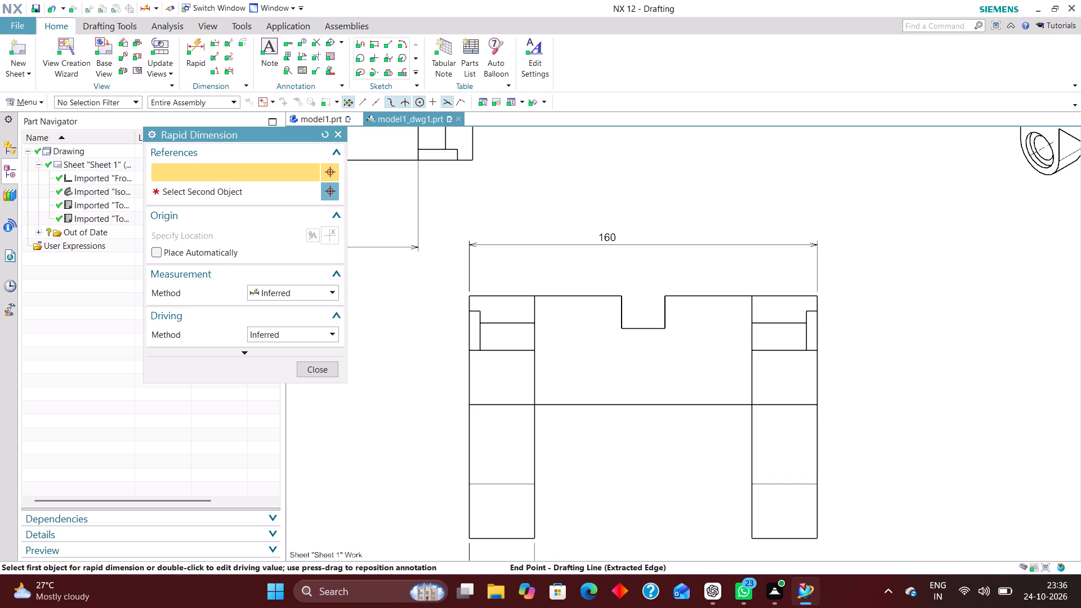
pyautogui.scroll(-3, 757, 235)
pyautogui.click(790, 392)
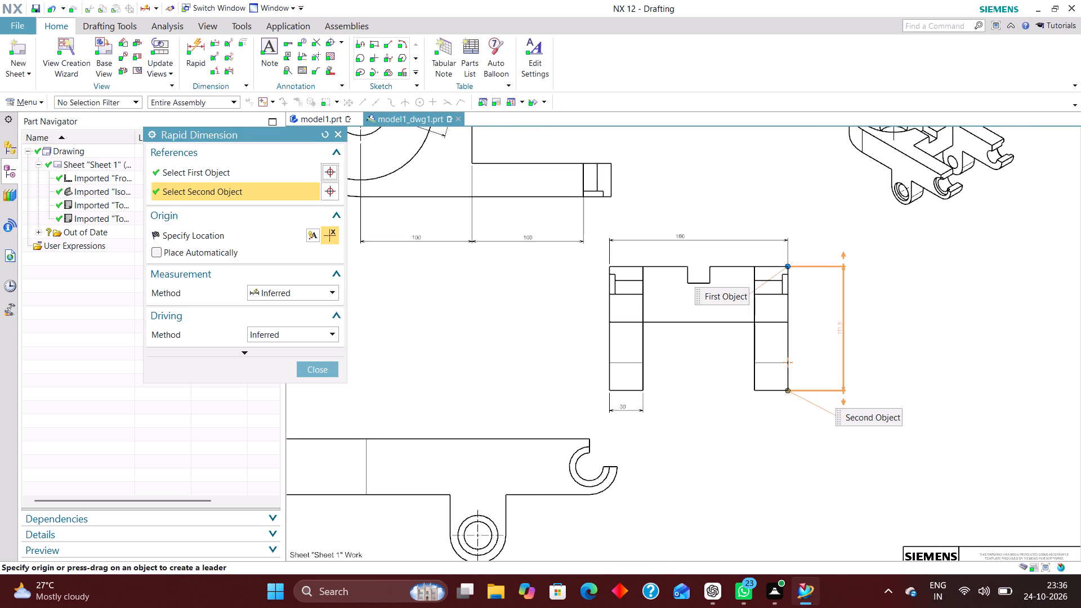
pyautogui.click(828, 323)
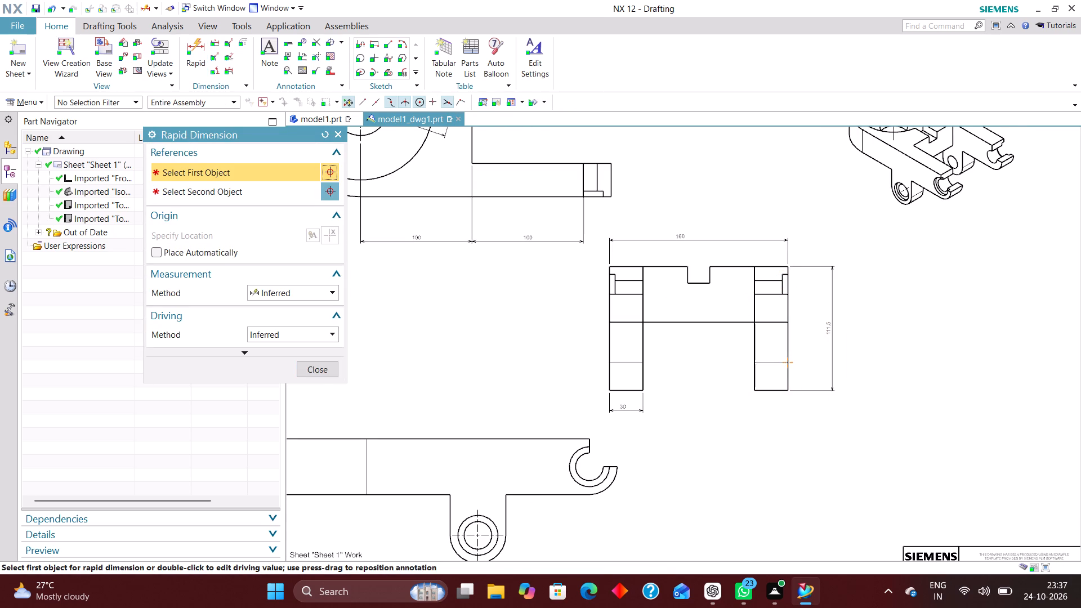
# Examine the end view and neighbouring views to check the placed dimensions and find features still lacking dimensions.
pyautogui.scroll(5, 815, 306)
pyautogui.scroll(-5, 815, 306)
pyautogui.scroll(-1, 806, 400)
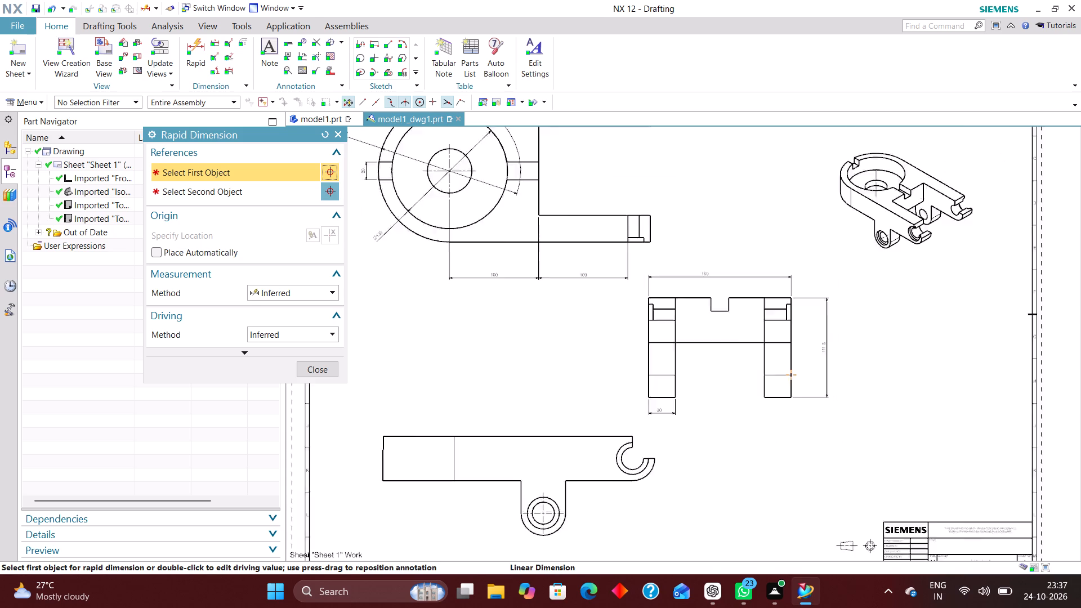
pyautogui.scroll(-2, 806, 400)
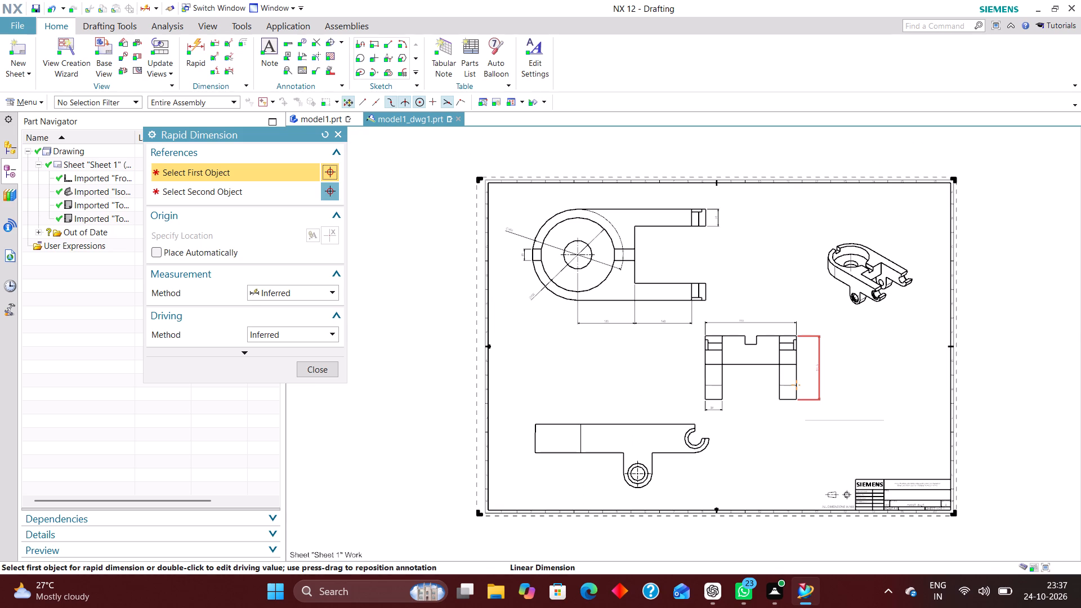
pyautogui.scroll(10, 805, 394)
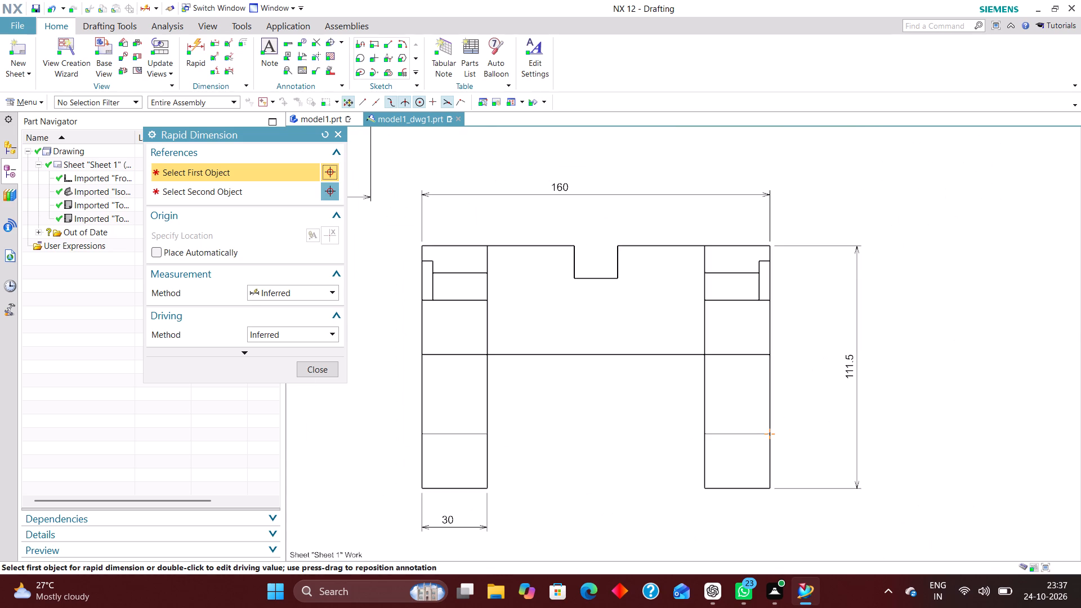
pyautogui.scroll(-4, 832, 357)
pyautogui.scroll(4, 798, 323)
pyautogui.scroll(-3, 851, 358)
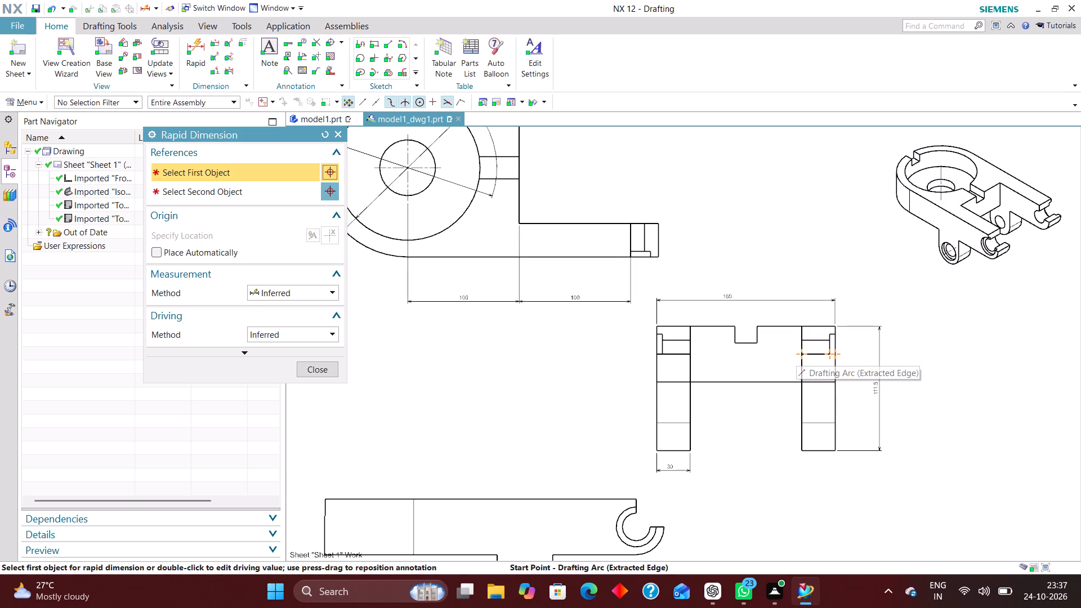
pyautogui.scroll(5, 631, 346)
pyautogui.scroll(-5, 673, 356)
pyautogui.scroll(4, 689, 341)
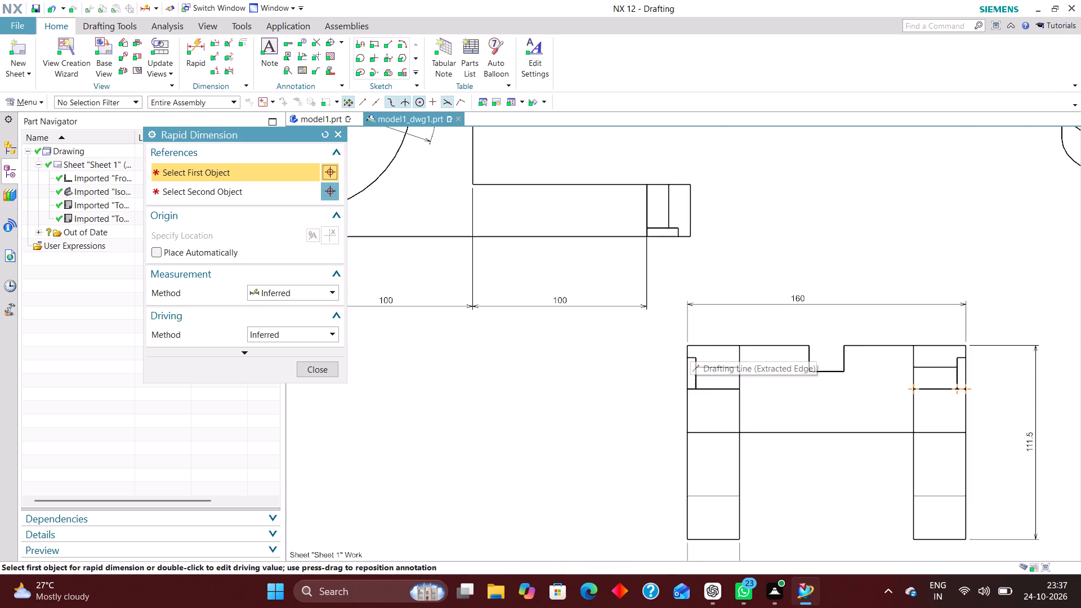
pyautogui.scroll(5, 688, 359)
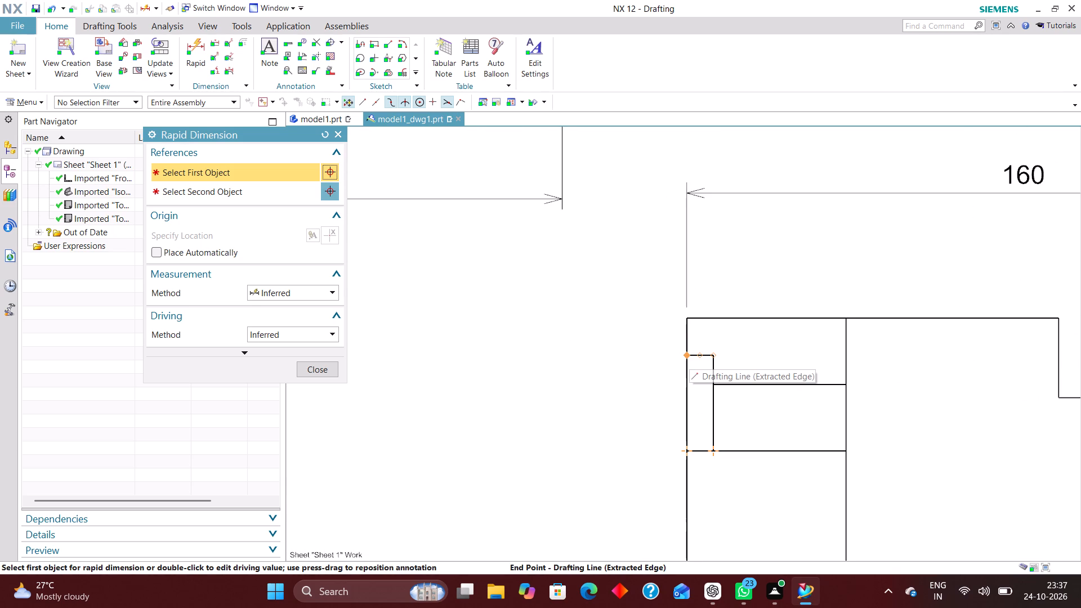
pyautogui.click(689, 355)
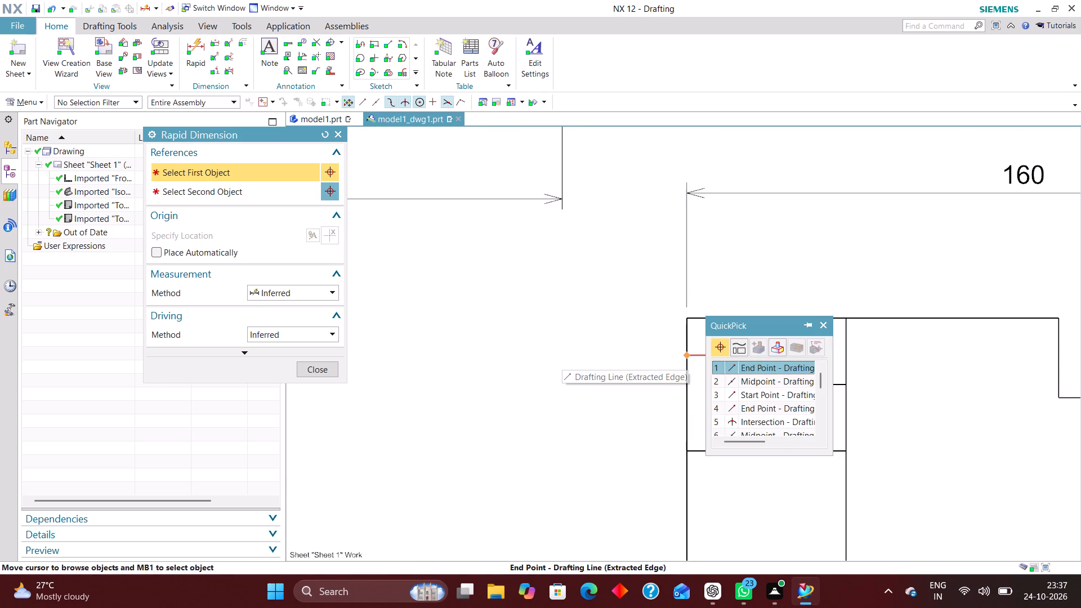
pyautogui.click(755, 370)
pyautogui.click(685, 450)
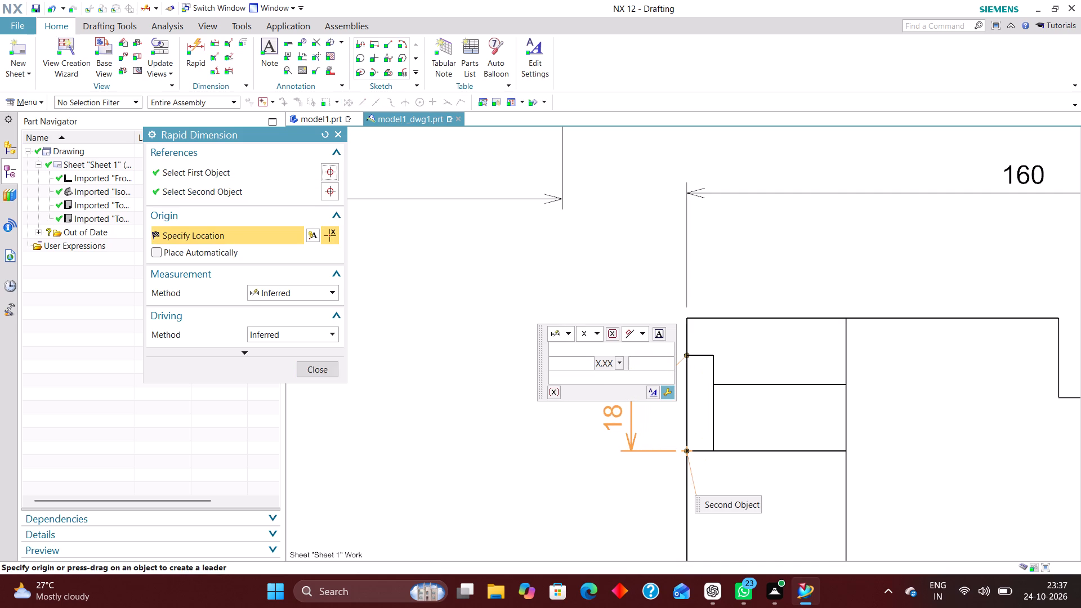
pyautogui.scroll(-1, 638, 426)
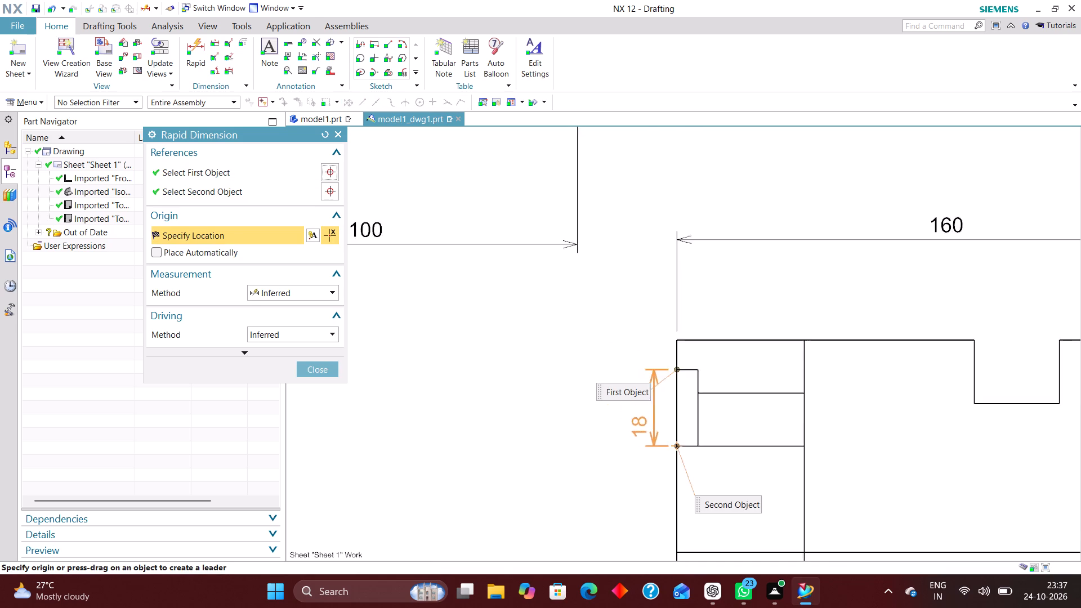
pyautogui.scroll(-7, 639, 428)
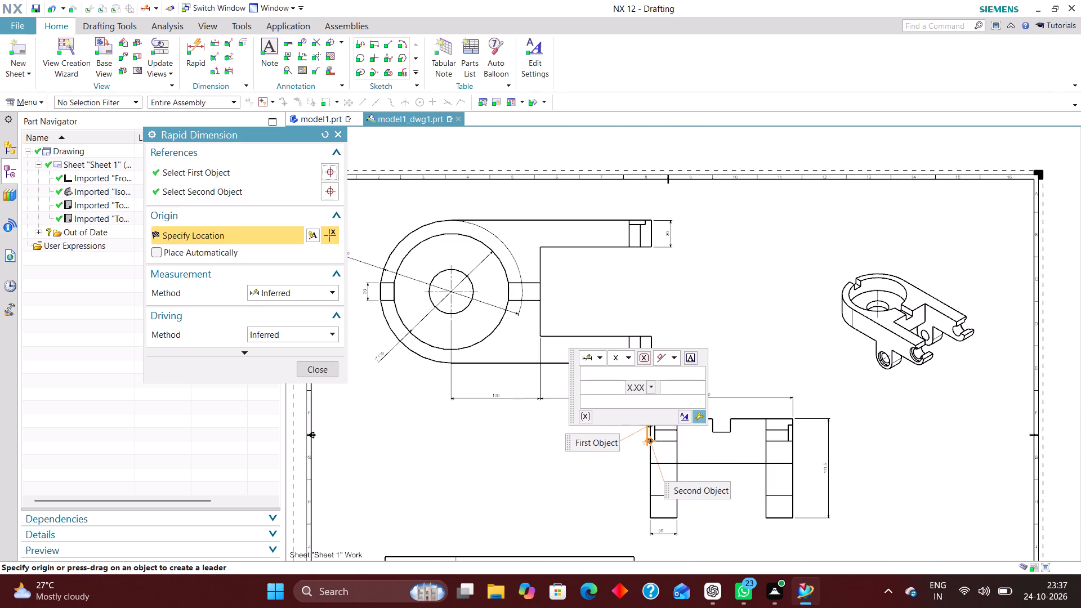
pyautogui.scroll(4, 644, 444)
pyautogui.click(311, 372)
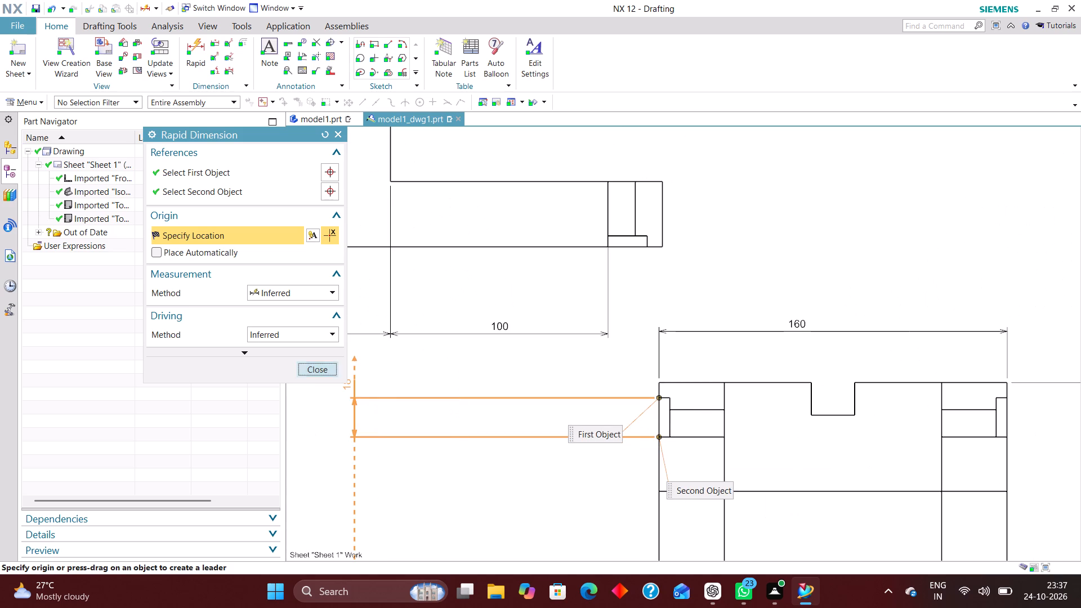
# Add an Inferred Rapid Dimension for the depth of the notch in the end view's top edge, placed just left of the notch.
pyautogui.scroll(-2, 635, 412)
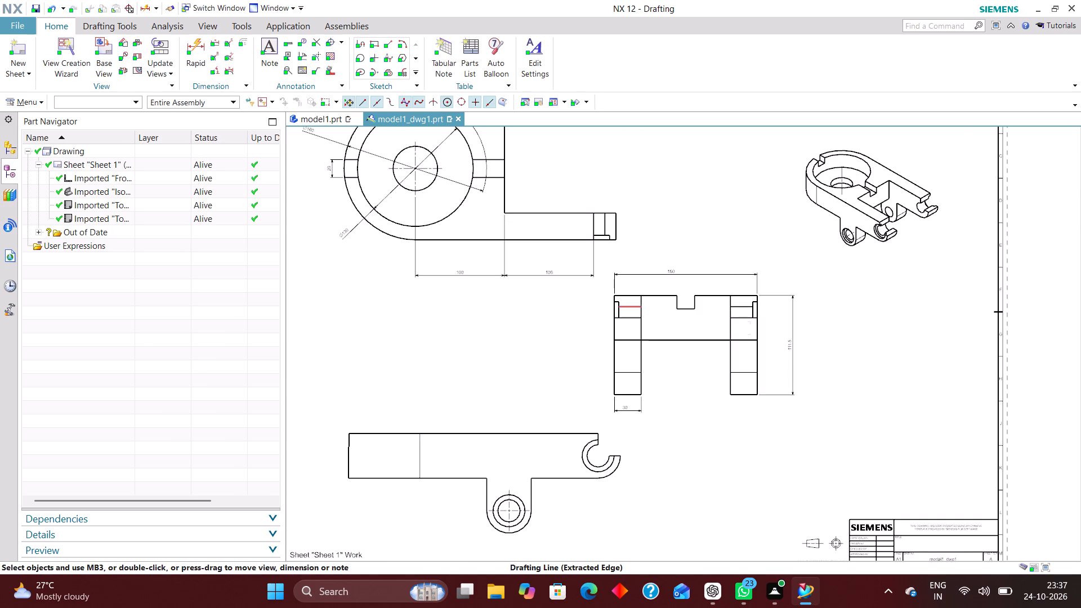
pyautogui.scroll(6, 627, 307)
pyautogui.scroll(-2, 685, 369)
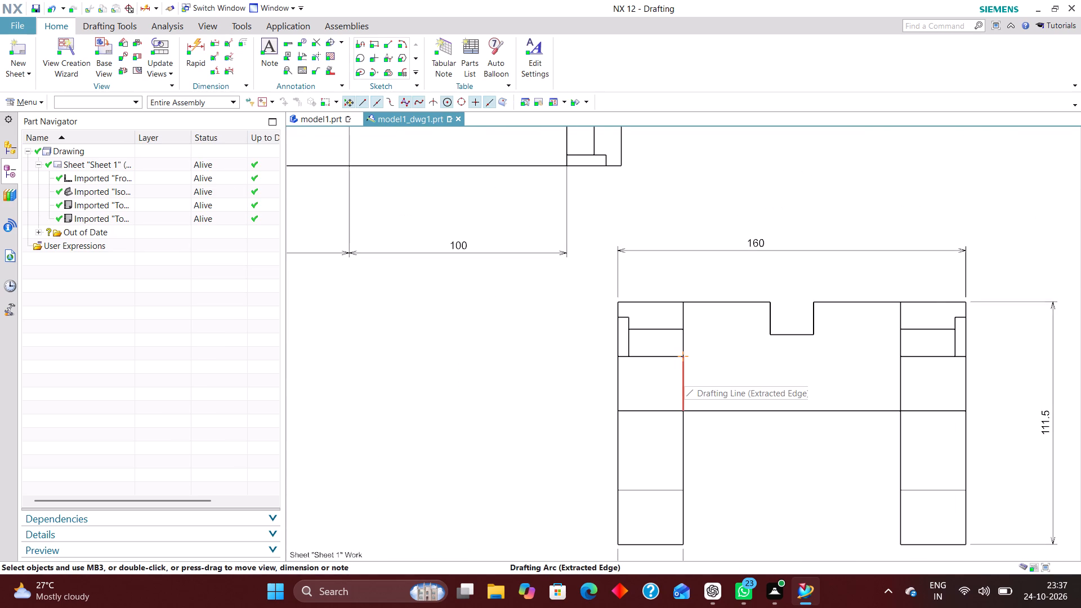
pyautogui.scroll(4, 756, 293)
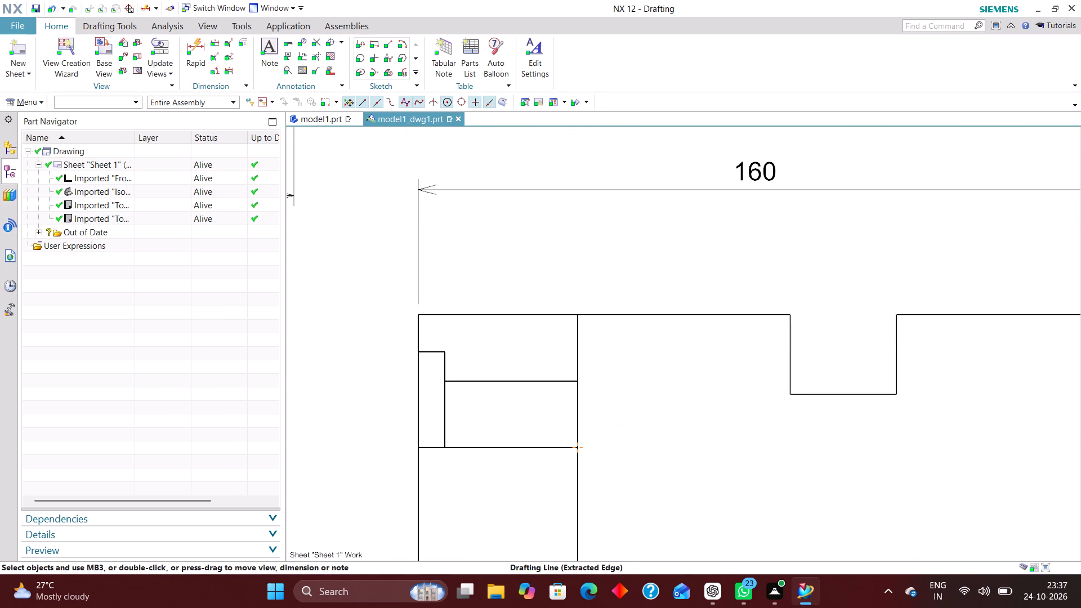
pyautogui.scroll(-4, 746, 391)
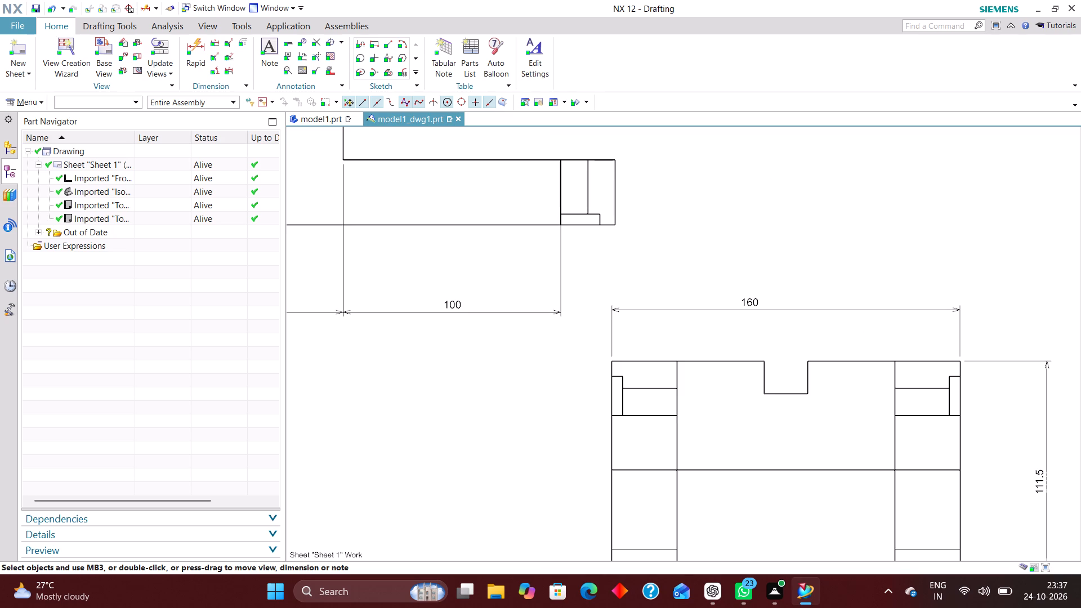
pyautogui.click(202, 44)
pyautogui.click(765, 363)
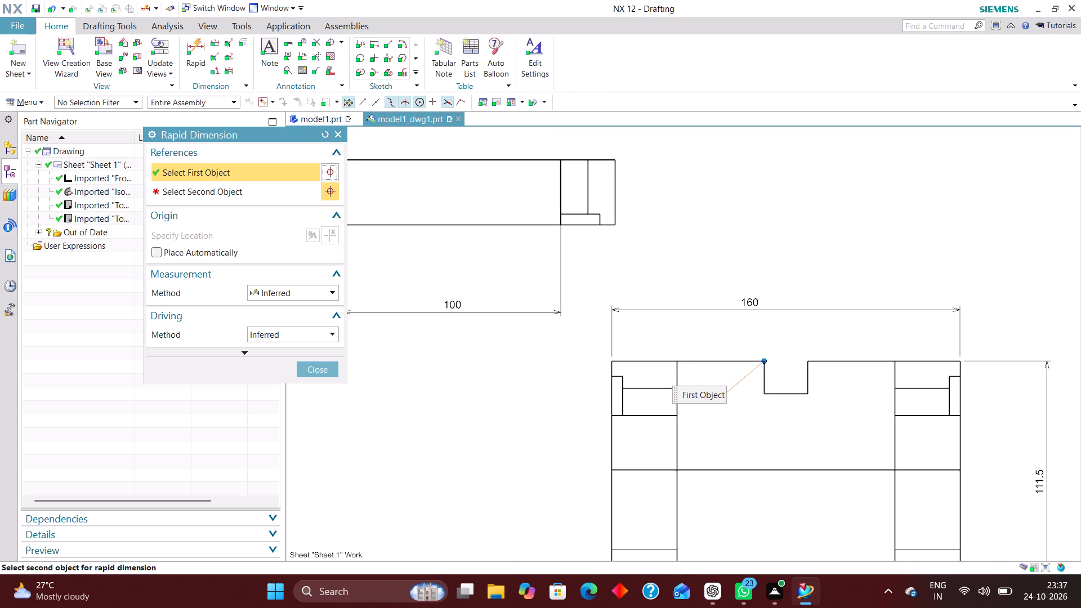
pyautogui.click(765, 392)
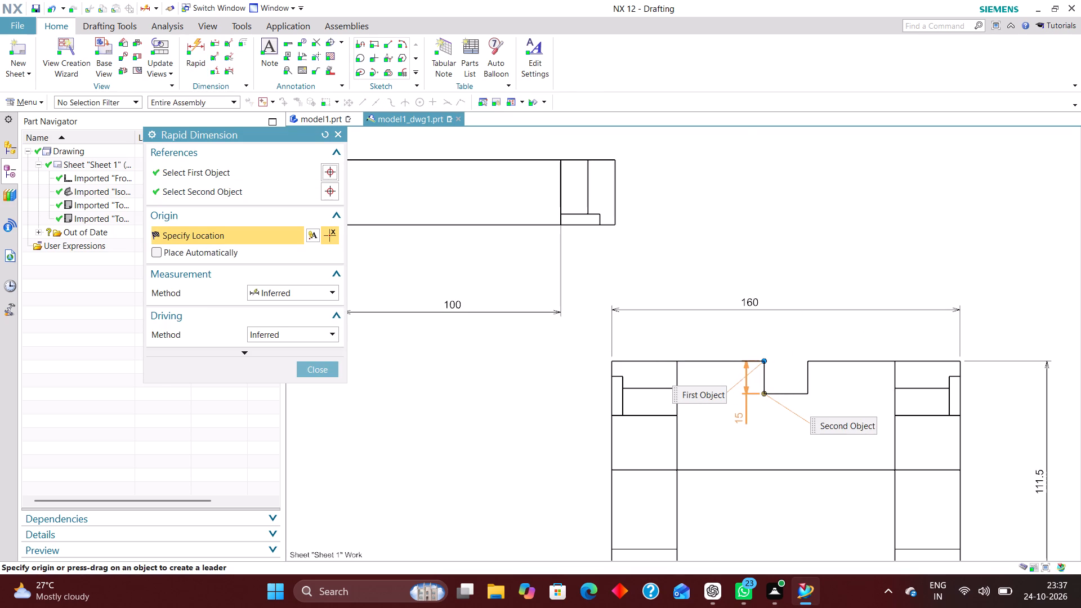
pyautogui.click(736, 419)
# Add Rapid Dimensions with the Diametral method to the front view lug's middle circle and outer arc, placed below the lug on opposite sides.
pyautogui.scroll(-3, 703, 395)
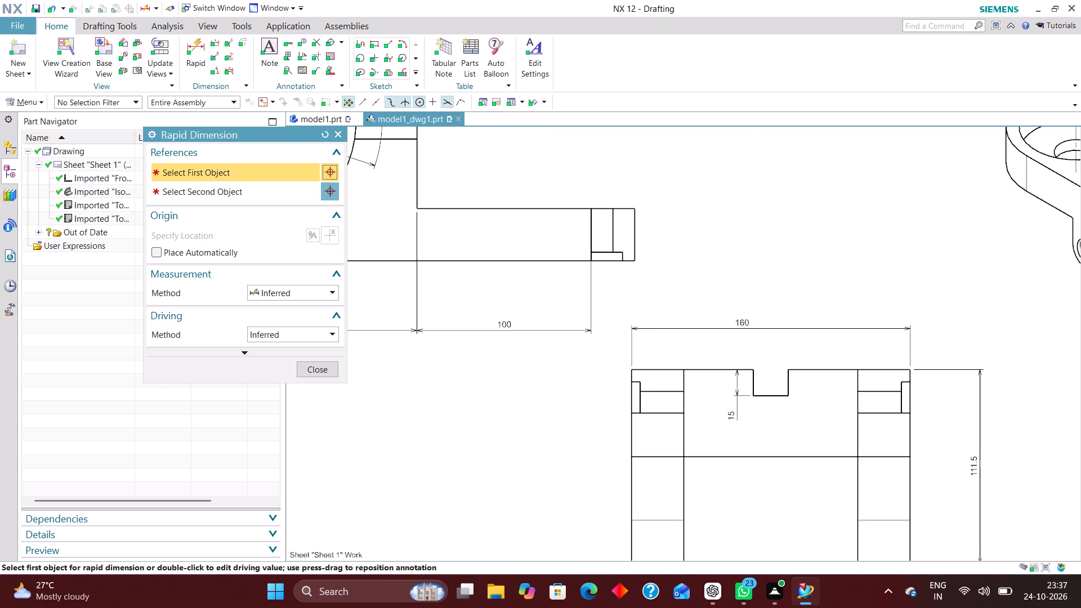
pyautogui.scroll(-3, 741, 391)
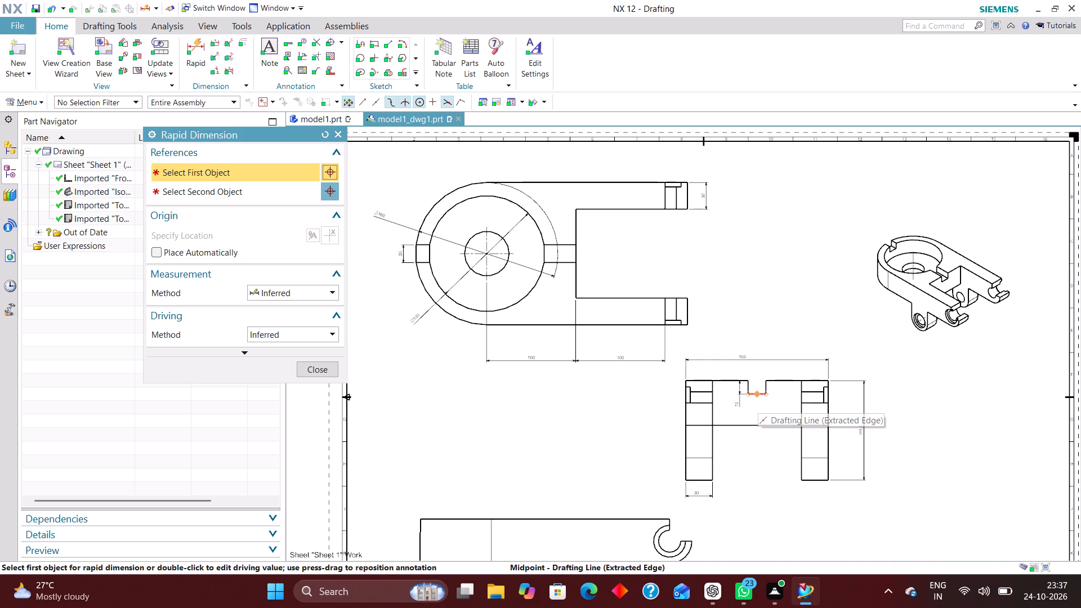
pyautogui.scroll(-2, 696, 397)
pyautogui.scroll(1, 695, 436)
pyautogui.scroll(-2, 699, 421)
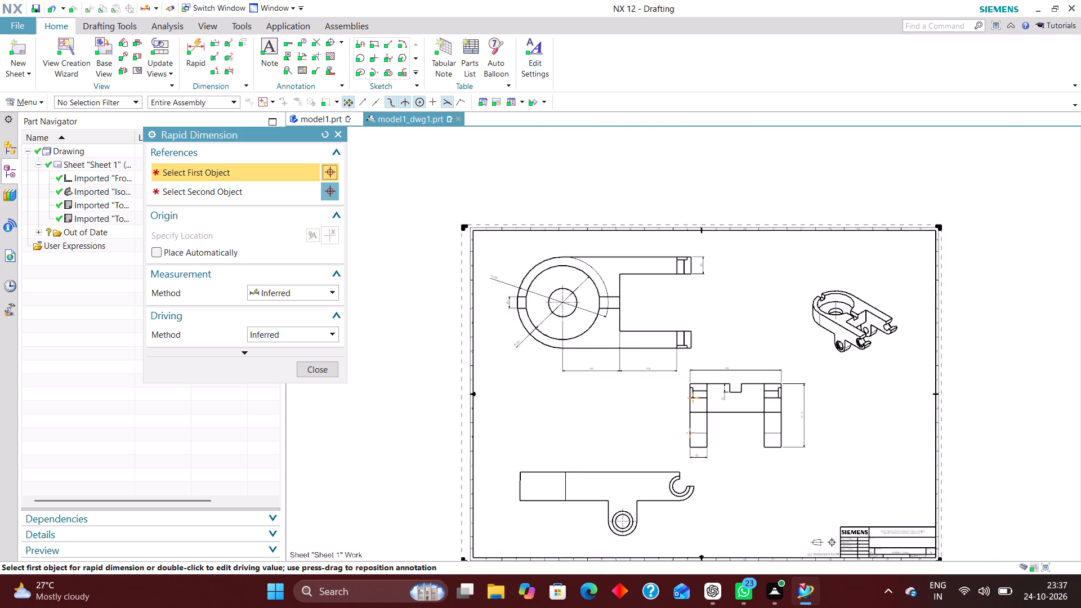
pyautogui.scroll(4, 698, 485)
pyautogui.scroll(-2, 654, 429)
pyautogui.scroll(6, 638, 486)
pyautogui.scroll(-3, 676, 372)
pyautogui.click(319, 290)
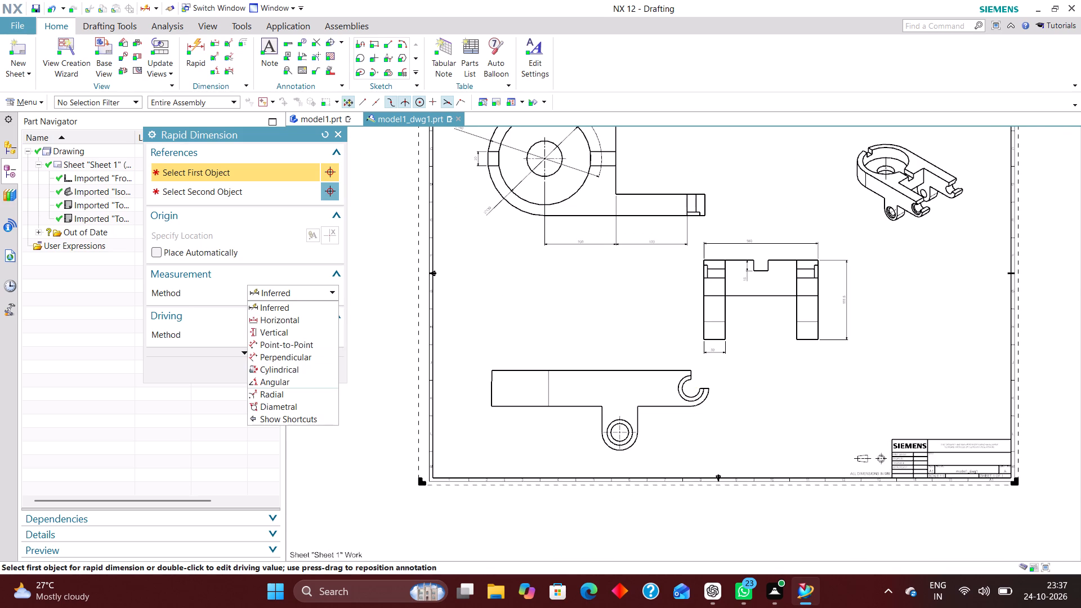
pyautogui.click(298, 406)
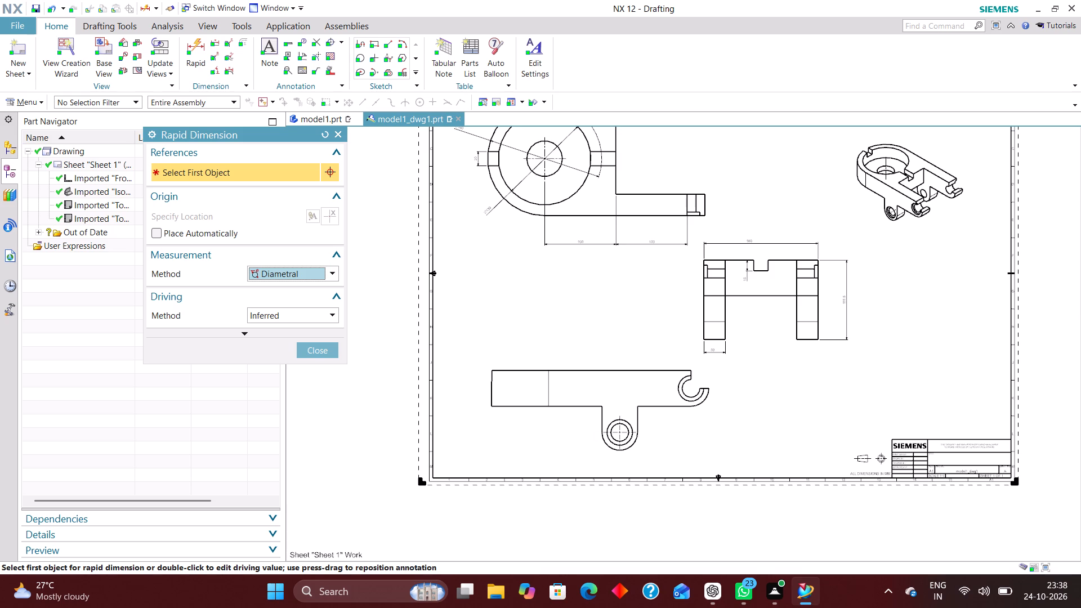
pyautogui.scroll(7, 612, 449)
pyautogui.click(678, 424)
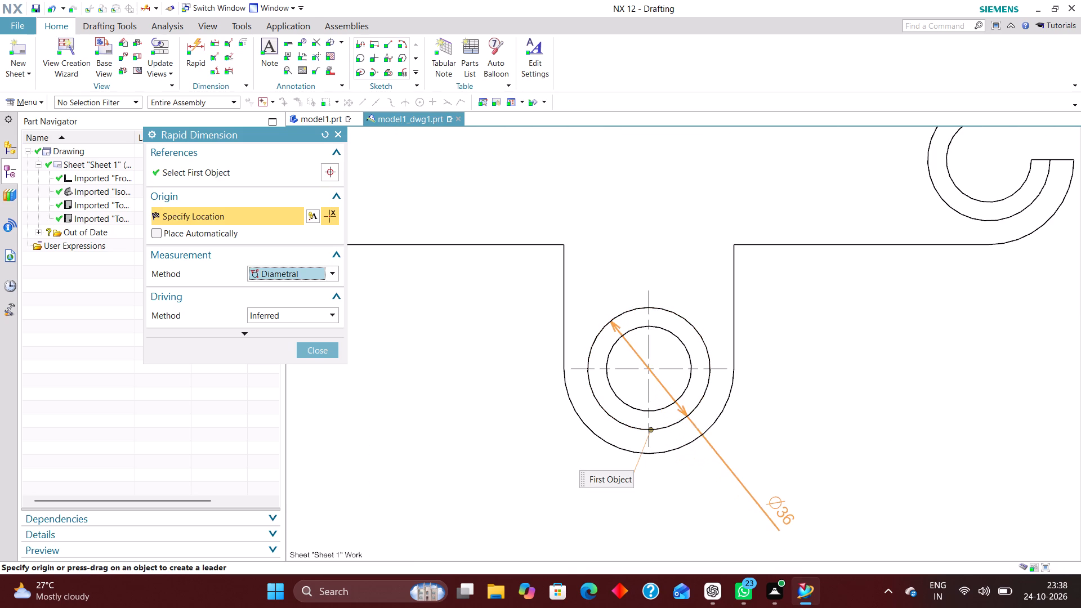
pyautogui.click(776, 499)
pyautogui.click(626, 450)
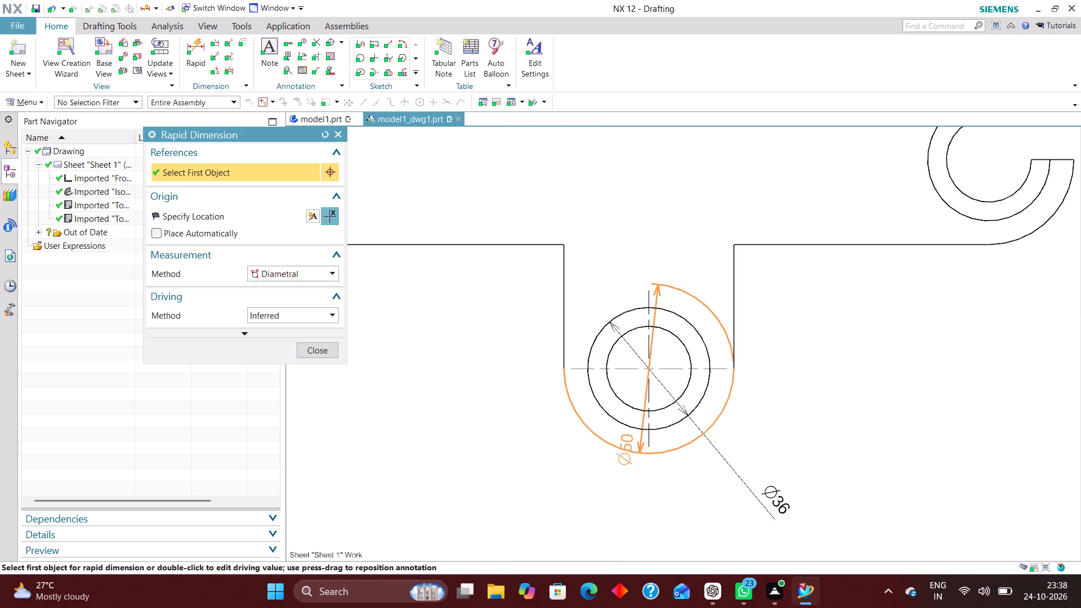
pyautogui.click(560, 479)
# Add Diametral Rapid Dimensions to the innermost and outermost arcs of the front view's open hook, placed outside the hook at its lower right.
pyautogui.scroll(-2, 593, 492)
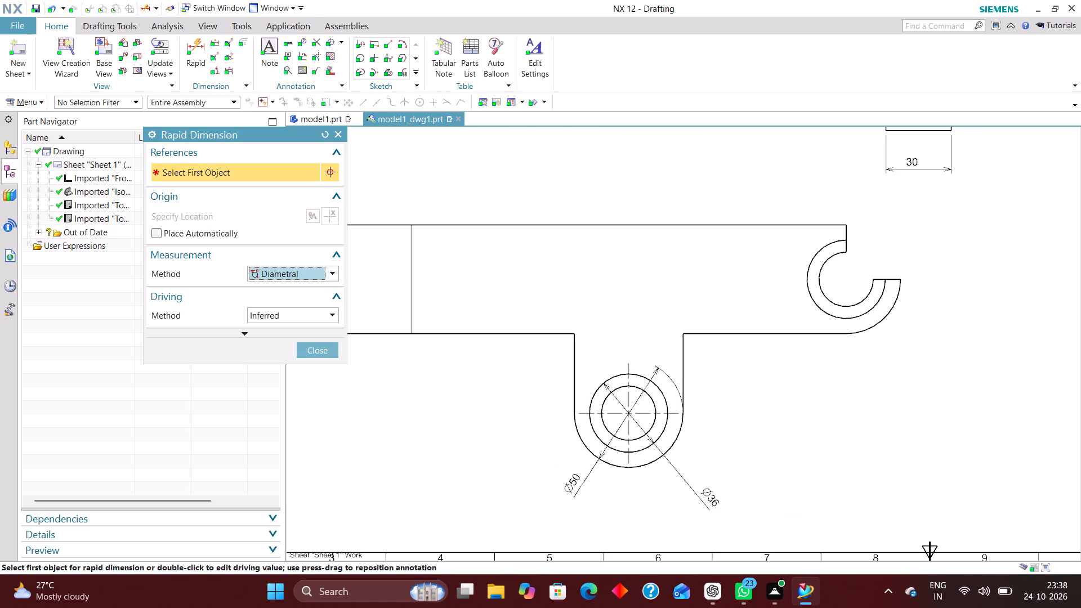
pyautogui.scroll(4, 661, 422)
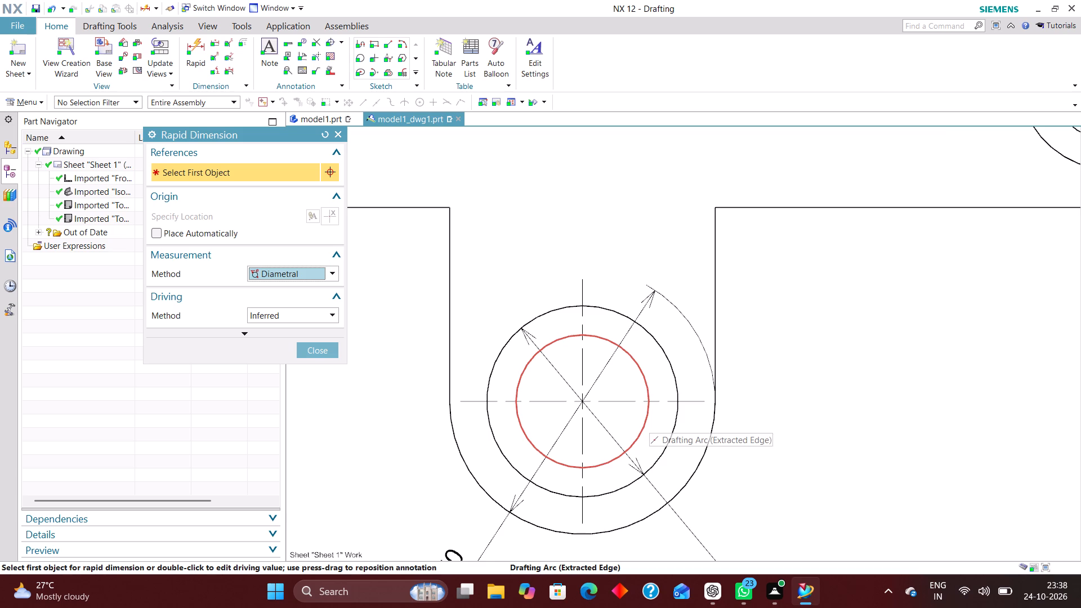
pyautogui.scroll(-7, 625, 463)
pyautogui.scroll(4, 750, 360)
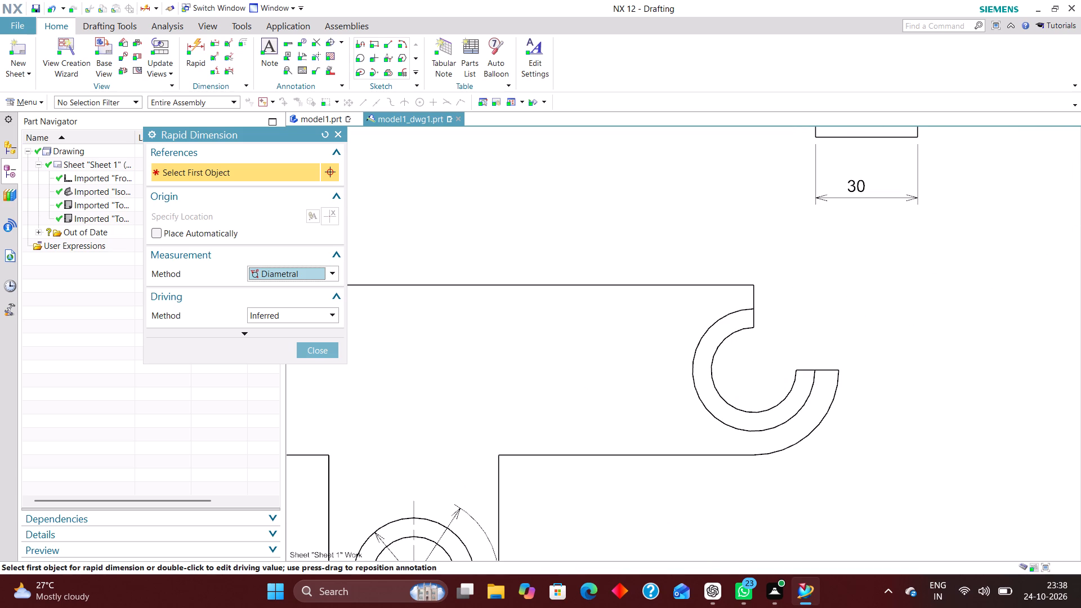
pyautogui.click(751, 409)
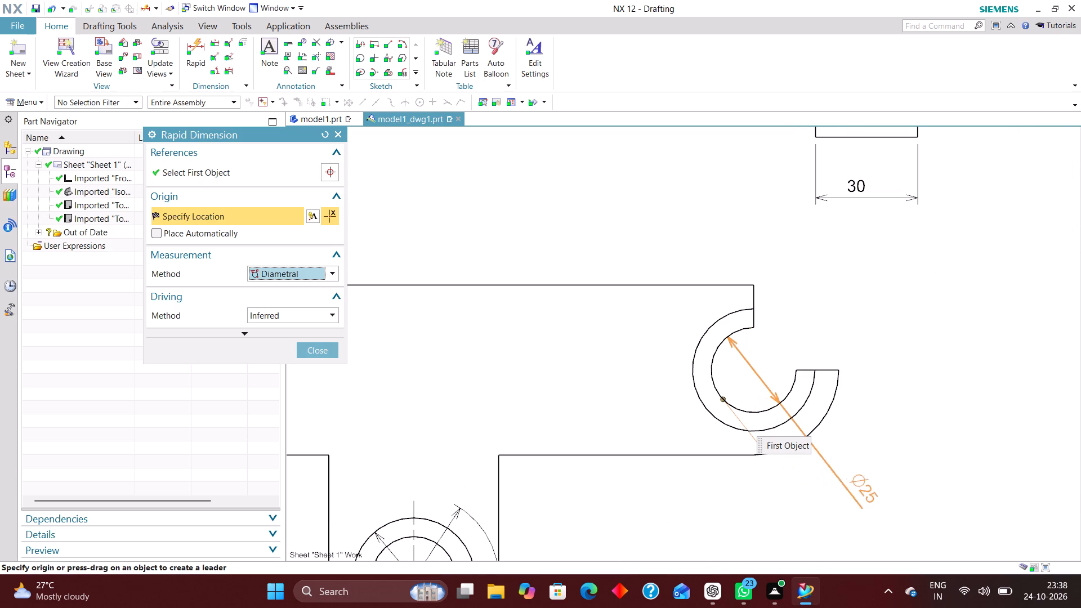
pyautogui.click(877, 485)
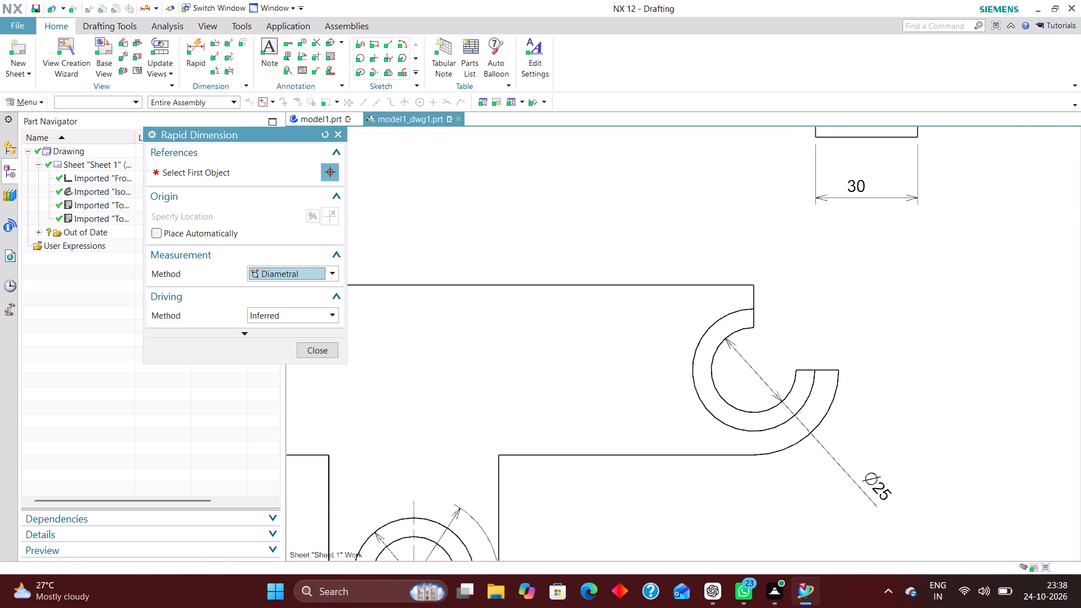
pyautogui.scroll(-4, 765, 458)
pyautogui.scroll(3, 757, 498)
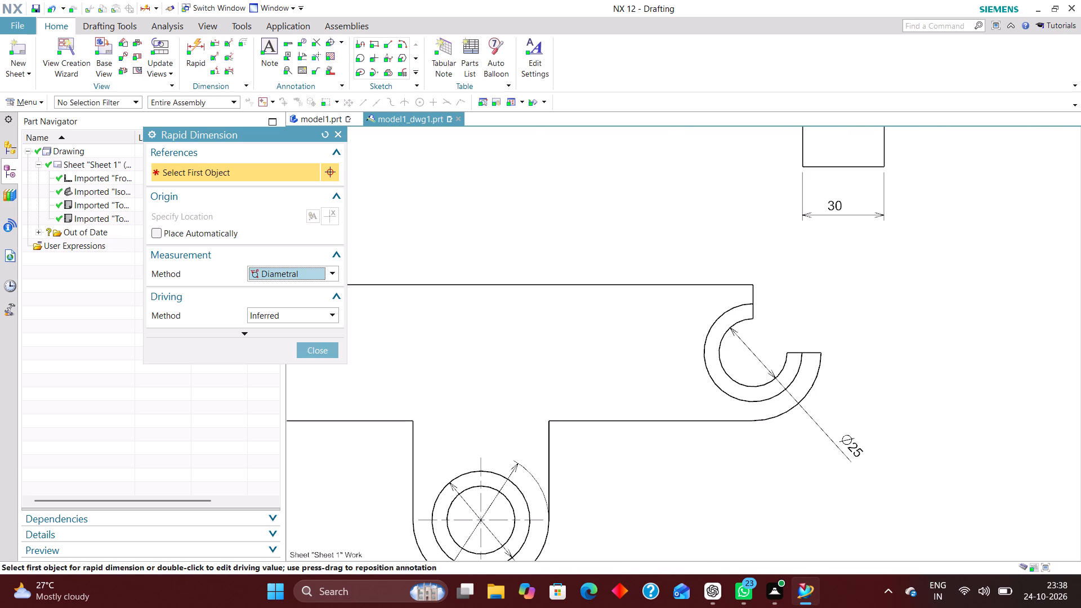
pyautogui.click(807, 391)
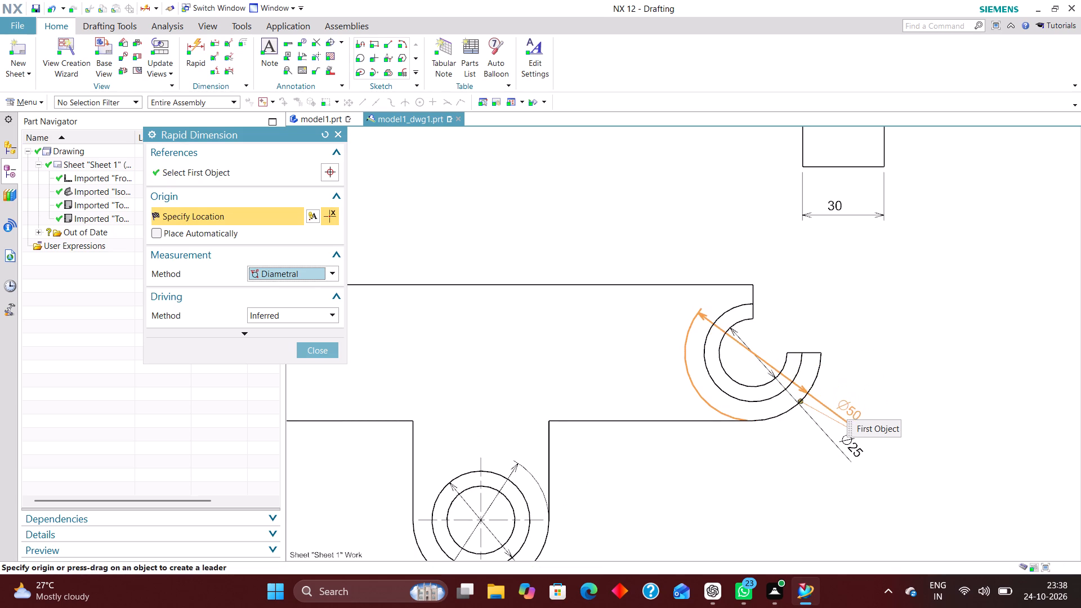
pyautogui.click(856, 393)
# Reposition the hook's inner-arc diameter dimension to a steeper angle below the hook, clear of the outer-arc dimension.
pyautogui.scroll(-3, 700, 453)
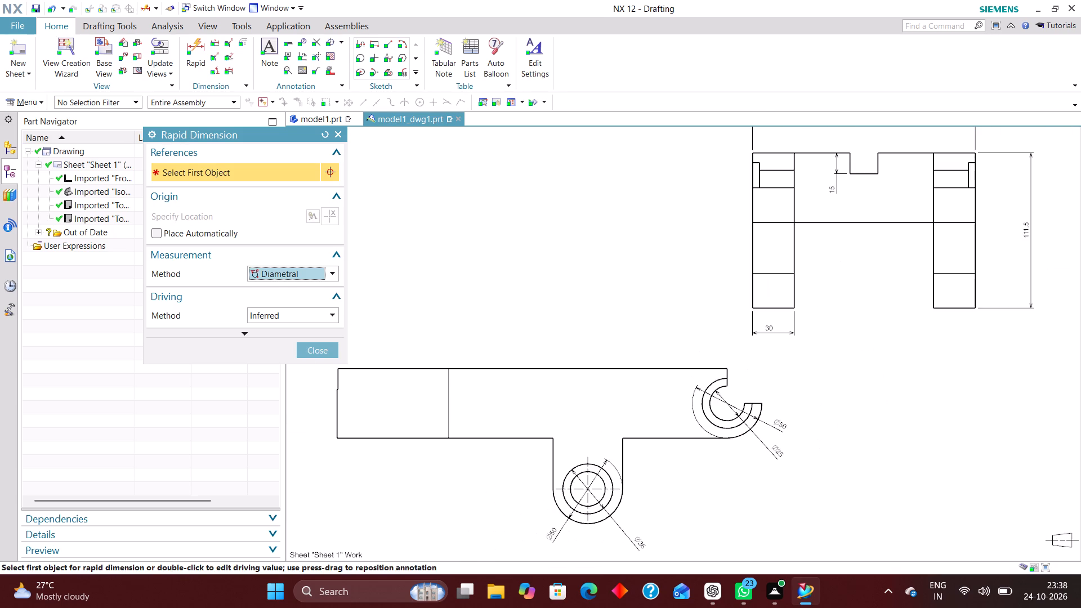
pyautogui.scroll(2, 738, 412)
pyautogui.moveTo(798, 471); pyautogui.dragTo(745, 482)
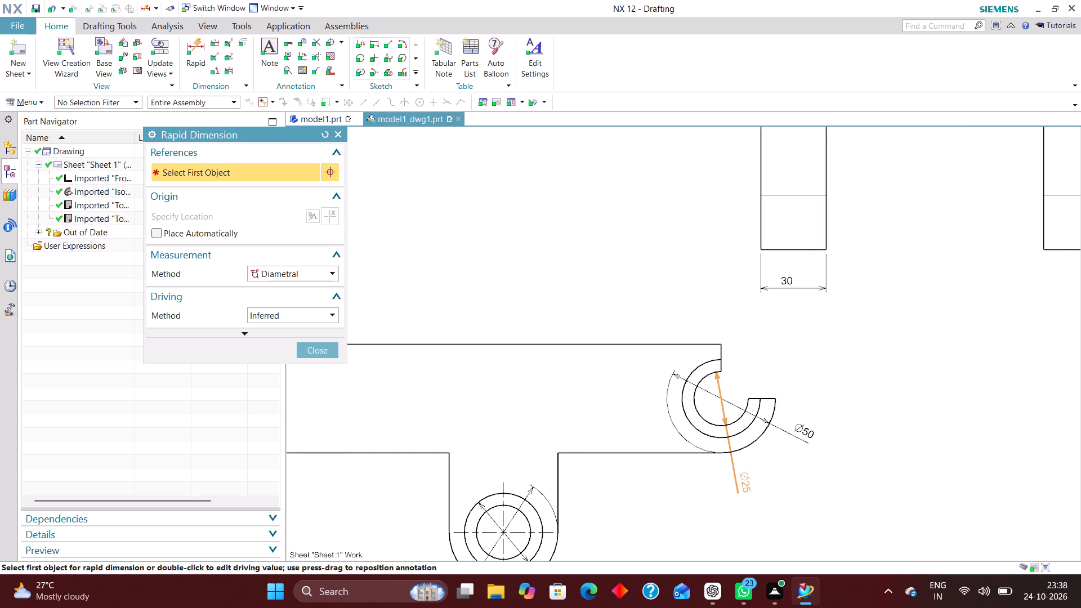
pyautogui.moveTo(745, 482); pyautogui.dragTo(768, 475)
# Add a Rapid Dimension with the Inferred method for the front view body's height, placed outside its left end.
pyautogui.scroll(-4, 679, 467)
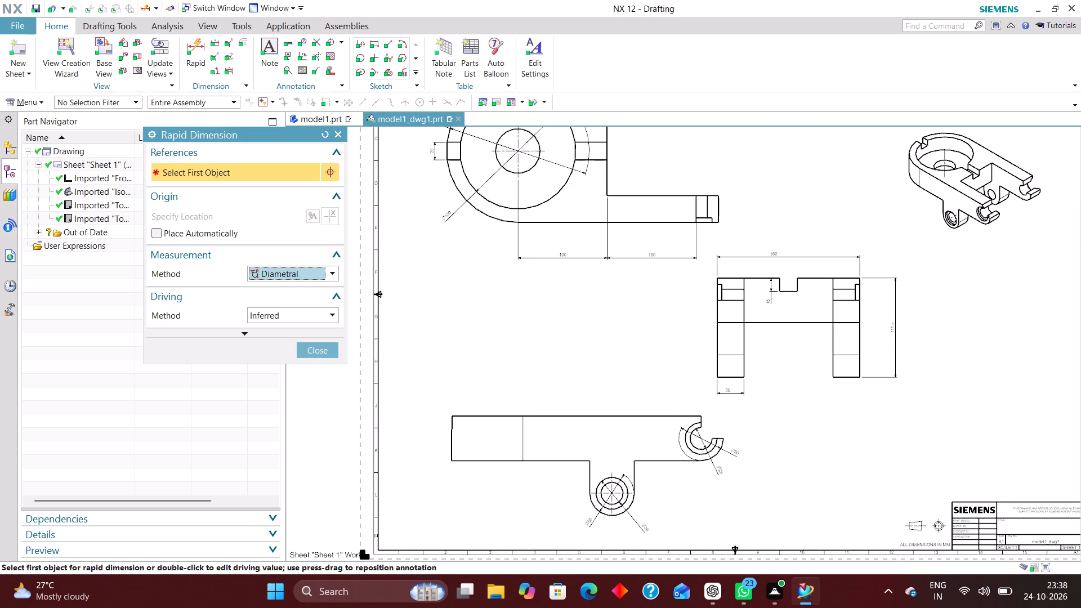
pyautogui.scroll(-2, 716, 476)
pyautogui.scroll(4, 596, 456)
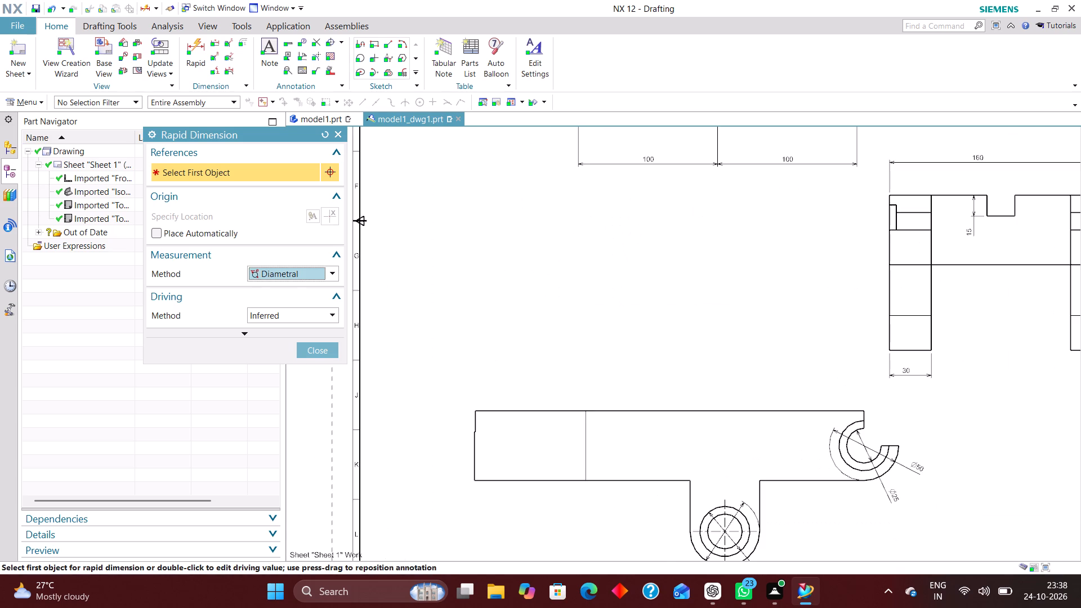
pyautogui.click(334, 271)
pyautogui.click(312, 292)
pyautogui.scroll(12, 481, 452)
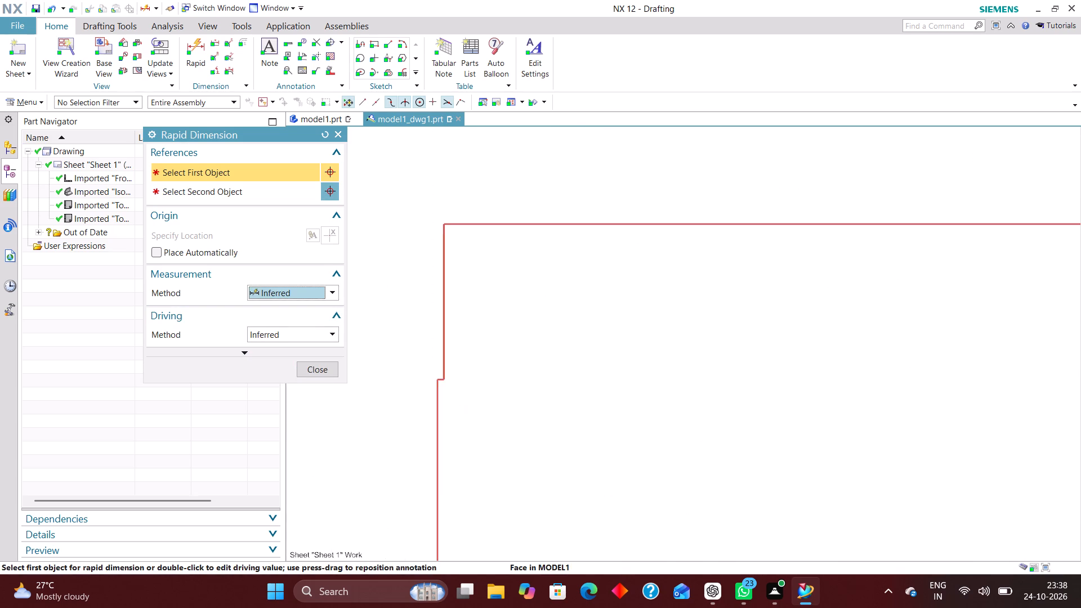
pyautogui.scroll(-16, 459, 421)
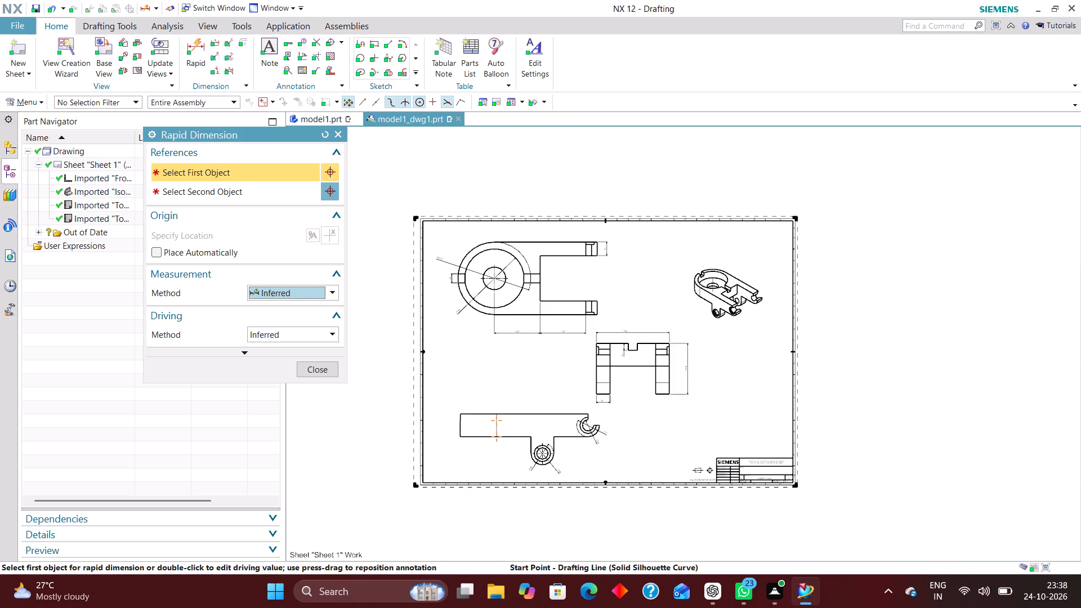
pyautogui.scroll(7, 463, 414)
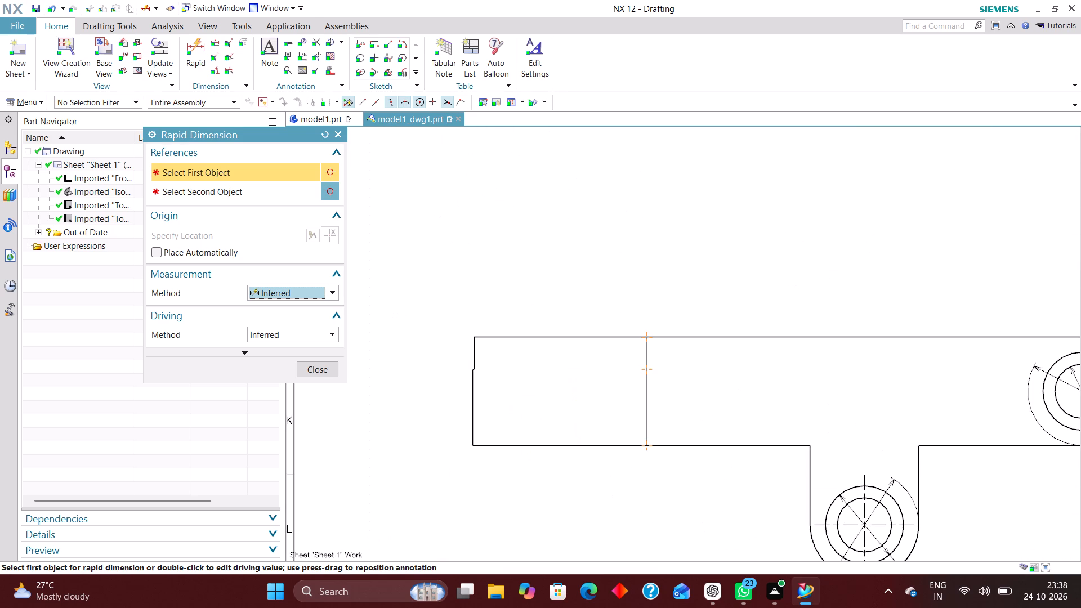
pyautogui.click(475, 446)
pyautogui.click(471, 334)
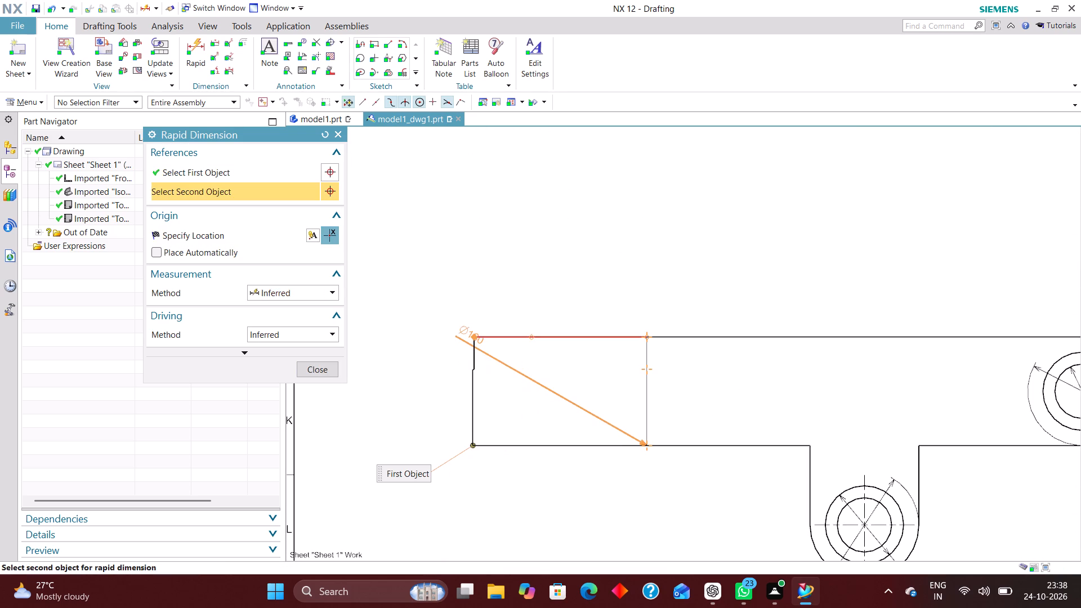
pyautogui.click(410, 377)
pyautogui.click(318, 365)
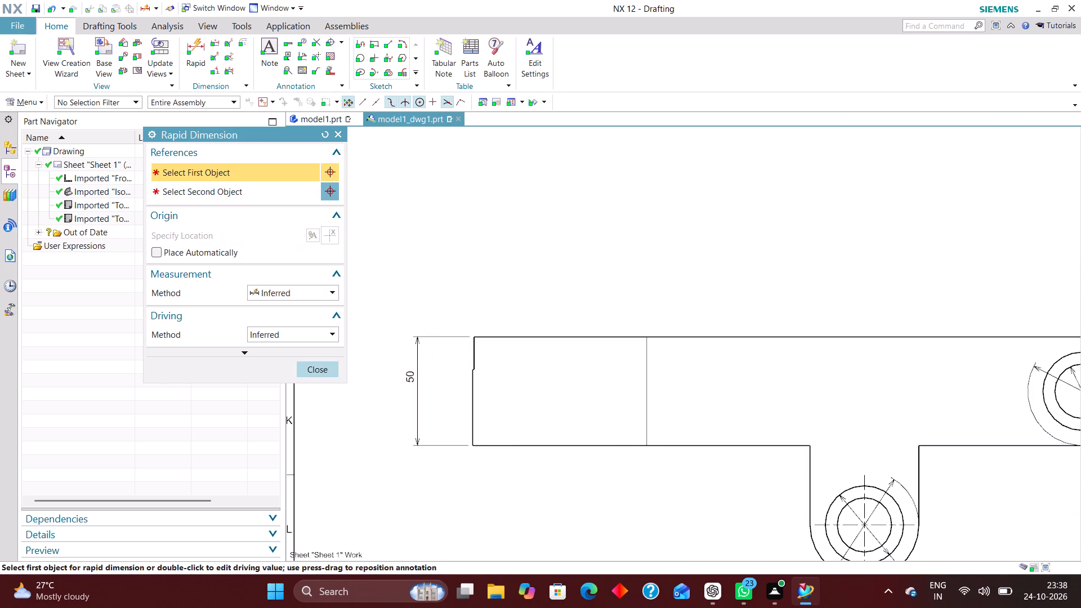
# Examine the small notch in the bracket ring's outer end on the 3D model, in front and angled views.
pyautogui.click(322, 121)
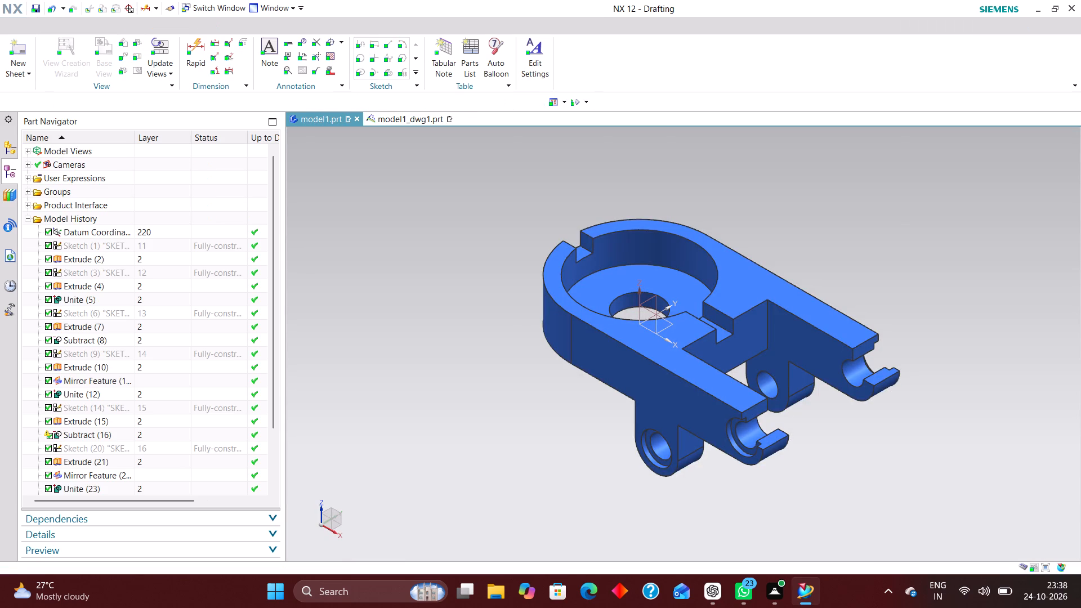
pyautogui.moveTo(558, 418); pyautogui.dragTo(618, 389, button='middle')
pyautogui.scroll(1, 623, 401)
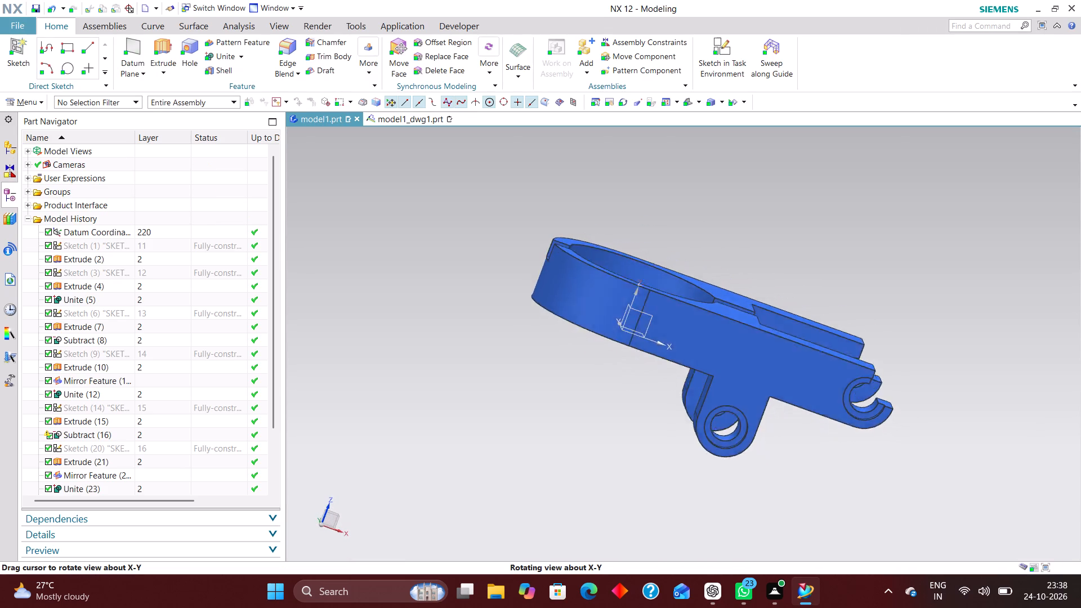
pyautogui.moveTo(618, 389); pyautogui.dragTo(628, 383, button='middle')
pyautogui.moveTo(872, 463); pyautogui.dragTo(740, 447, button='right')
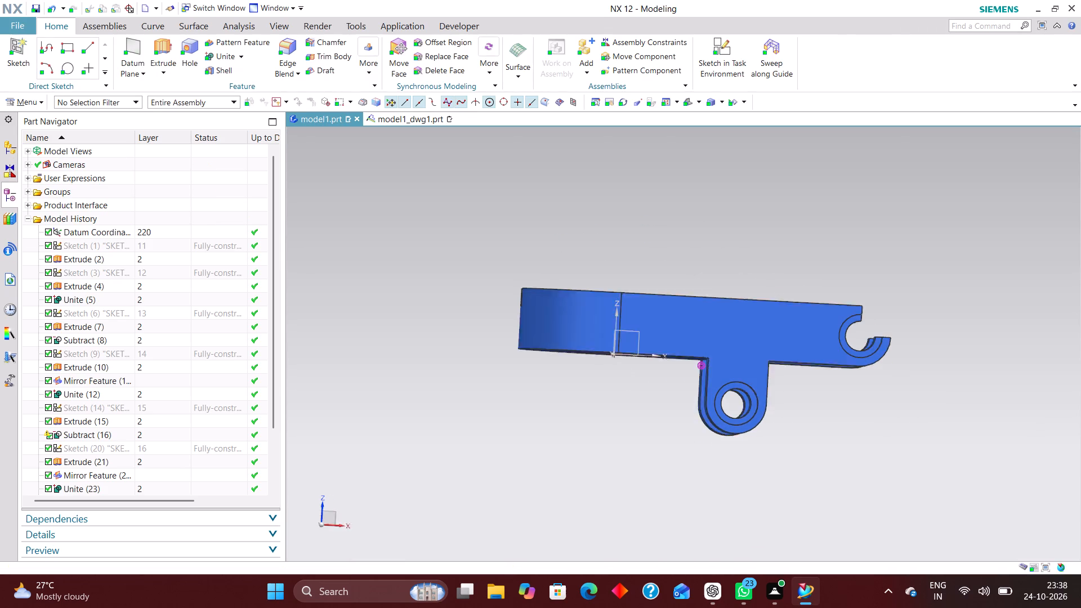
pyautogui.scroll(6, 521, 336)
pyautogui.scroll(2, 508, 258)
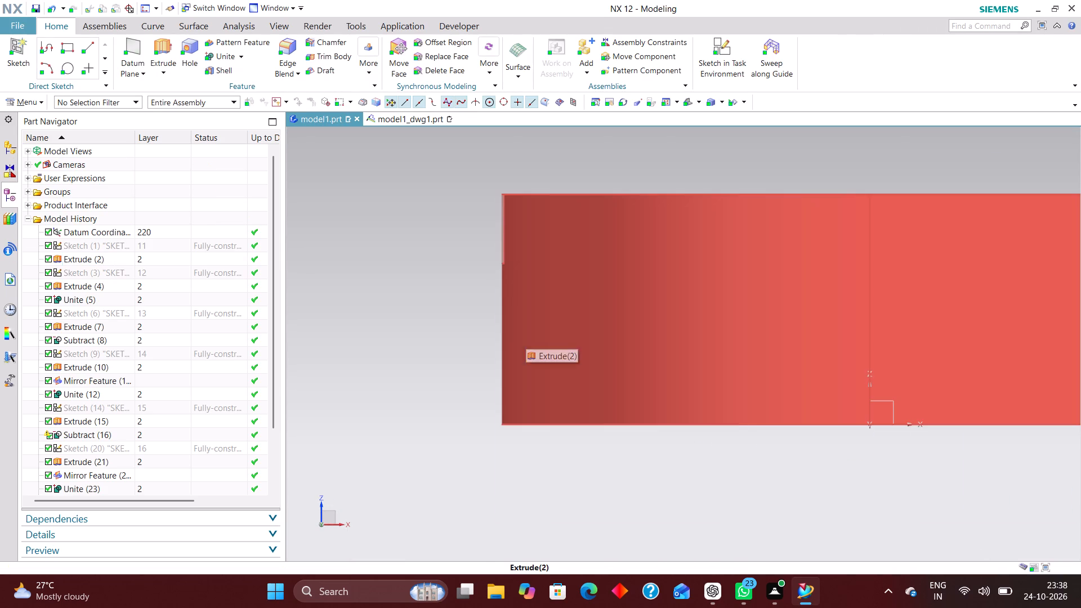
pyautogui.scroll(4, 508, 258)
pyautogui.scroll(-3, 463, 353)
pyautogui.moveTo(468, 325); pyautogui.dragTo(492, 340, button='middle')
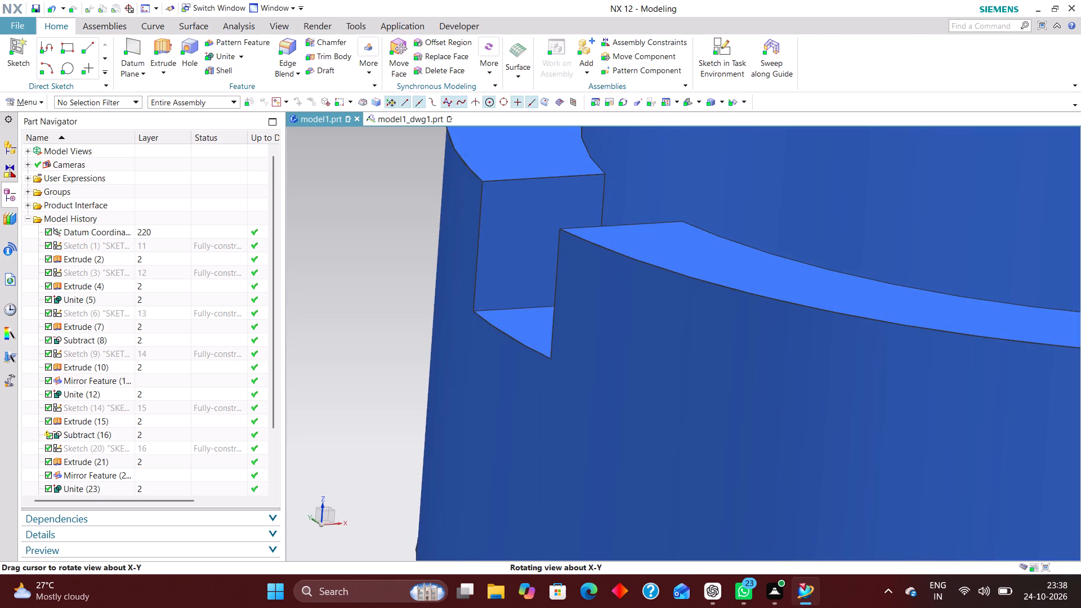
pyautogui.moveTo(492, 340); pyautogui.dragTo(477, 321, button='middle')
pyautogui.scroll(-4, 473, 324)
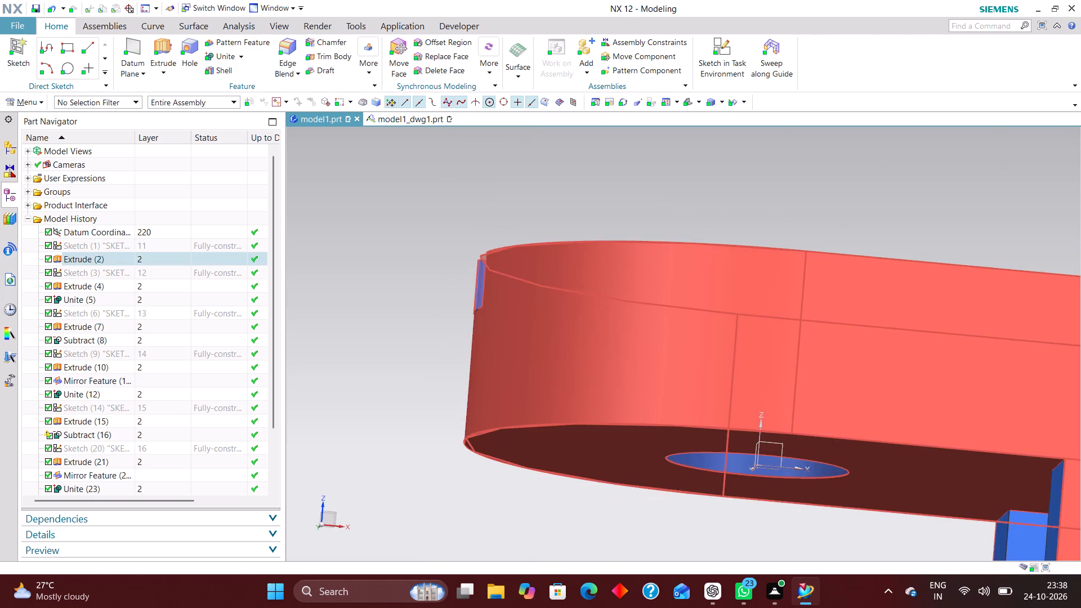
pyautogui.scroll(-2, 476, 326)
pyautogui.moveTo(593, 473); pyautogui.dragTo(464, 475, button='right')
pyautogui.scroll(5, 471, 287)
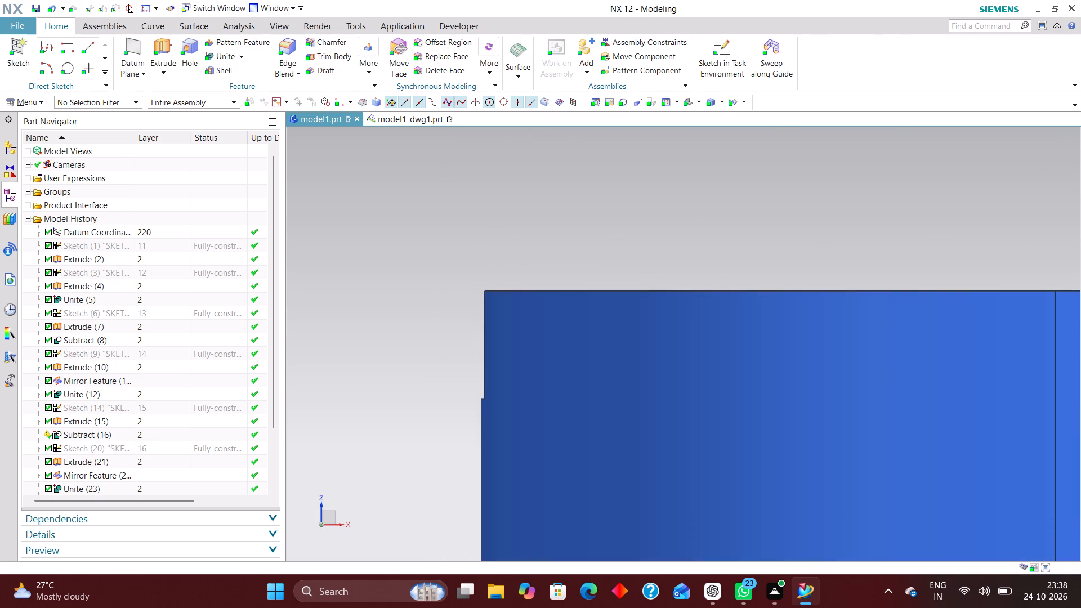
pyautogui.scroll(6, 476, 366)
pyautogui.scroll(2, 495, 438)
pyautogui.moveTo(479, 408); pyautogui.dragTo(498, 415, button='middle')
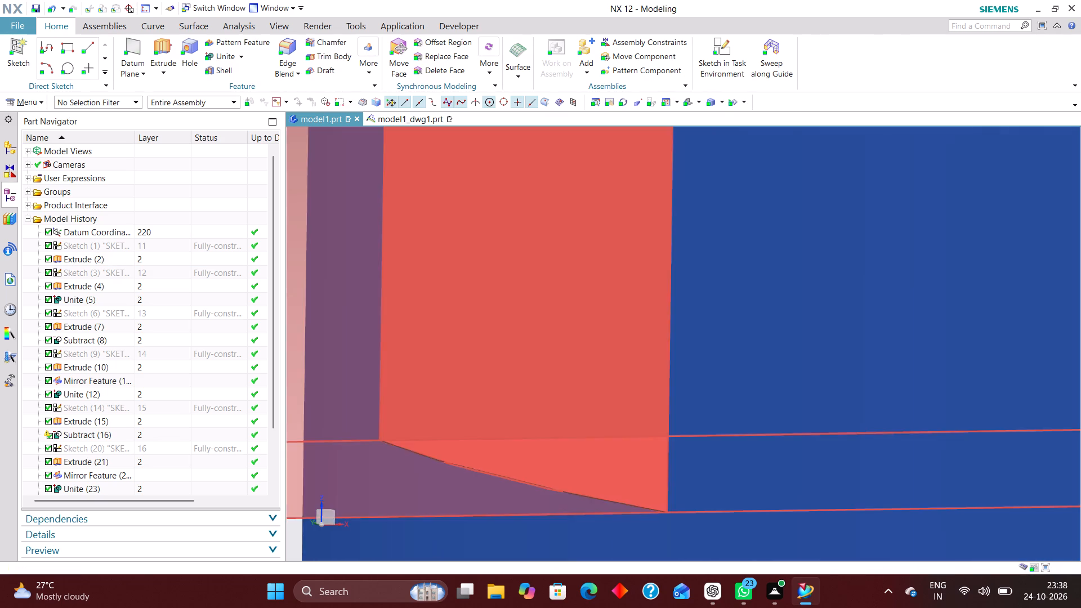
pyautogui.scroll(-15, 488, 396)
pyautogui.moveTo(576, 518); pyautogui.dragTo(460, 478, button='right')
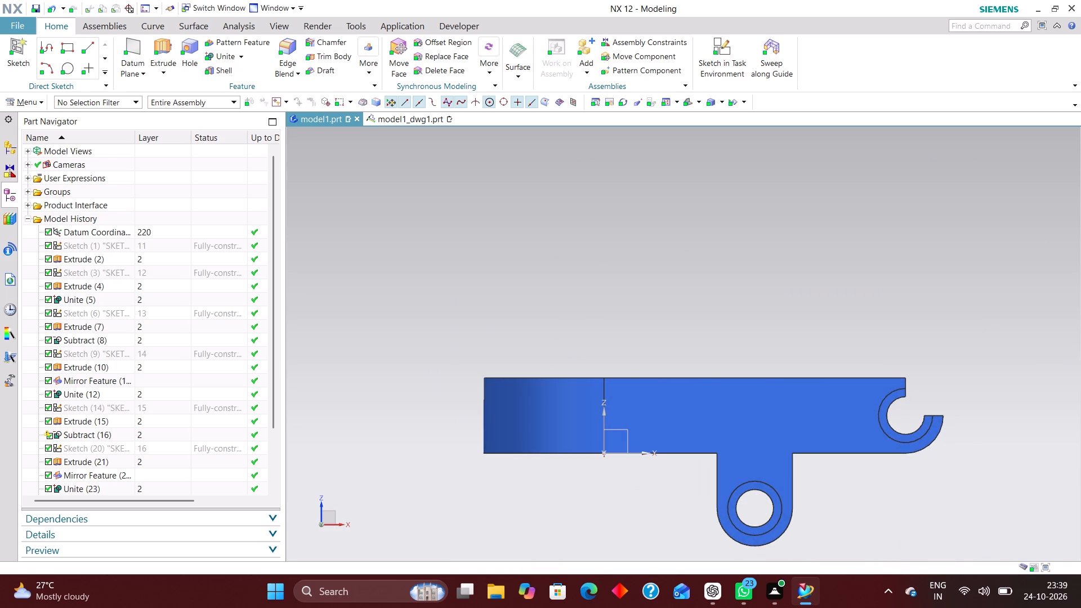
# Return to the drawing sheet and review the existing dimensions, especially those on the front view's lug and open hook.
pyautogui.click(413, 123)
pyautogui.scroll(-6, 482, 357)
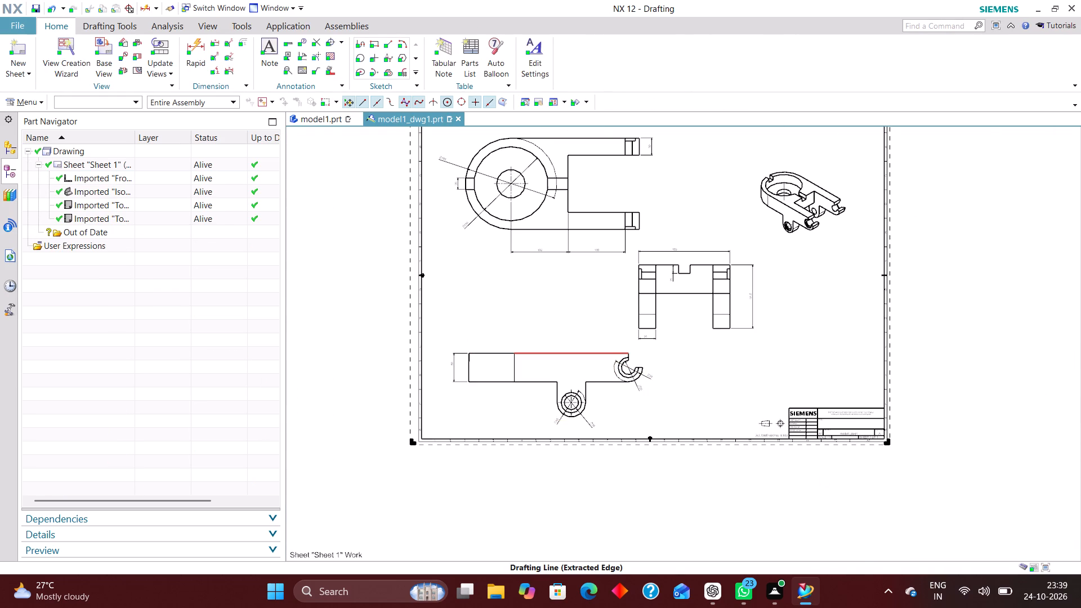
pyautogui.press('End')
pyautogui.scroll(-2, 537, 368)
pyautogui.scroll(4, 548, 346)
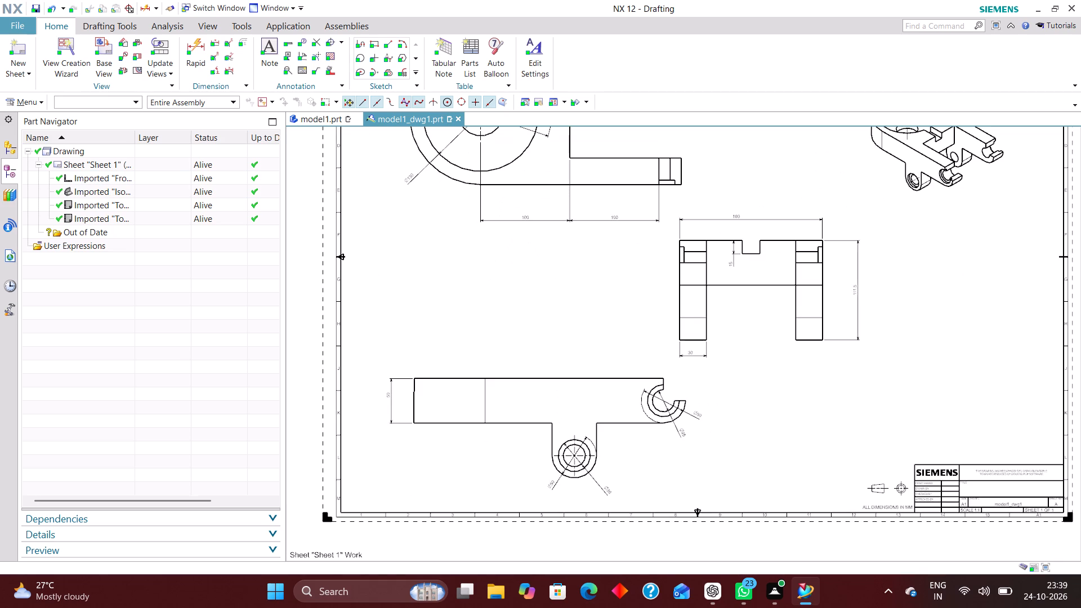
pyautogui.scroll(-2, 540, 388)
pyautogui.scroll(4, 544, 366)
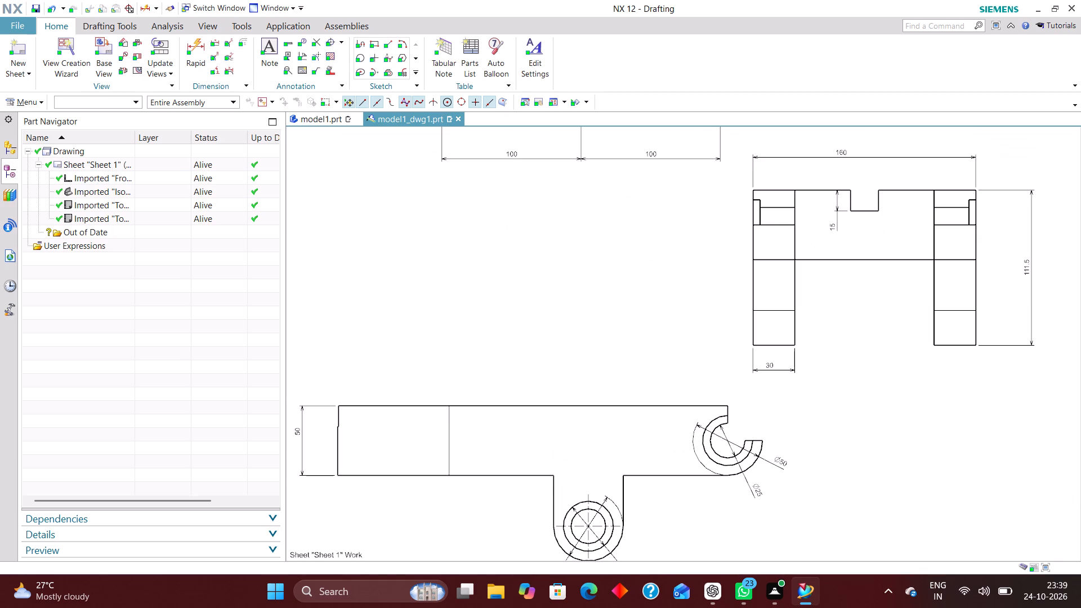
pyautogui.scroll(-3, 555, 408)
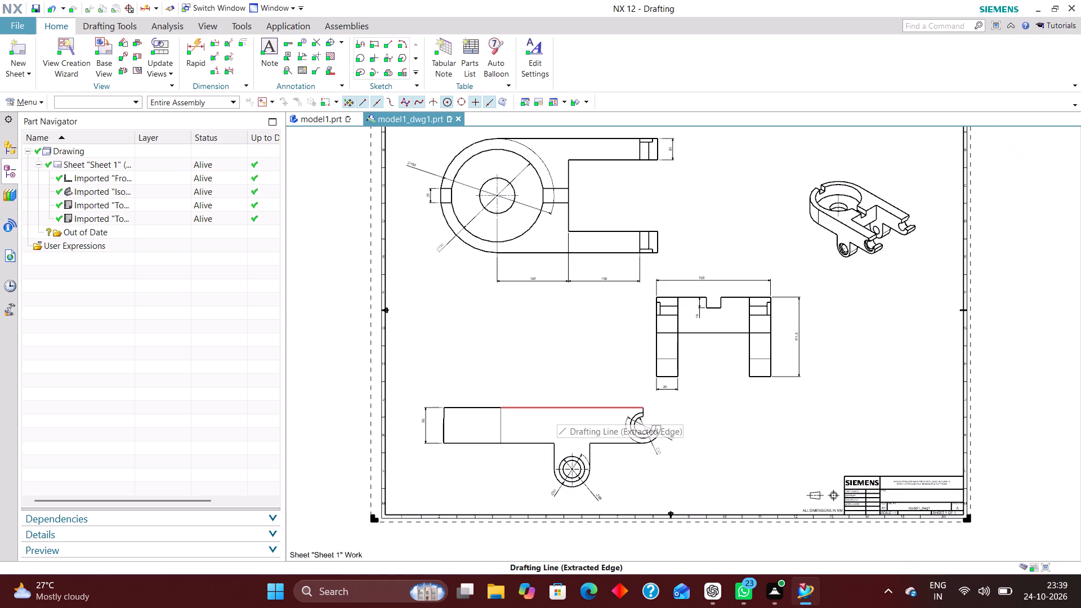
pyautogui.moveTo(548, 325); pyautogui.dragTo(512, 351, button='right')
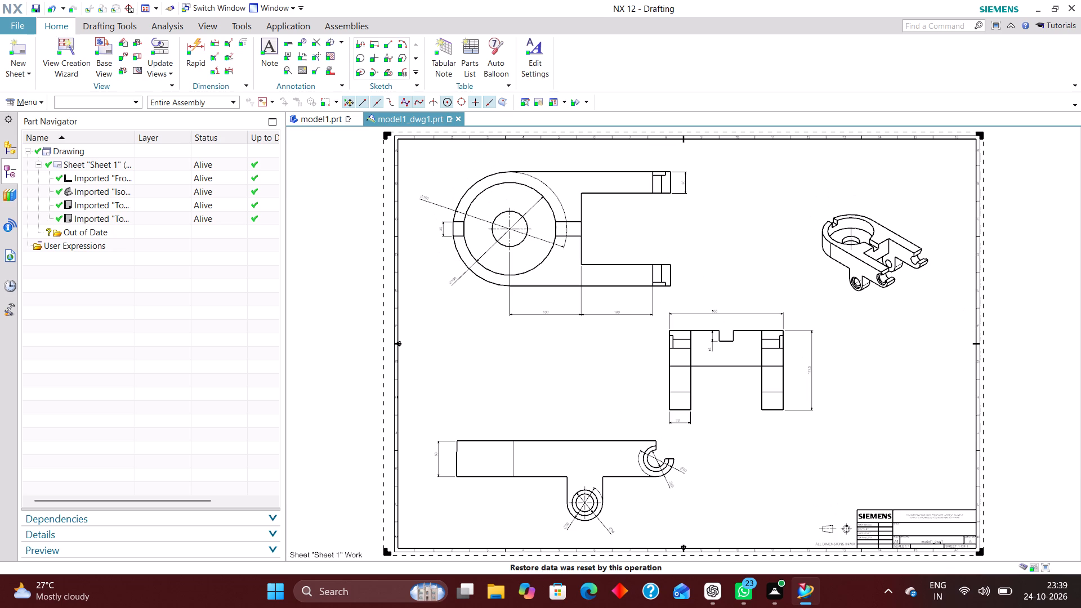
pyautogui.scroll(9, 645, 463)
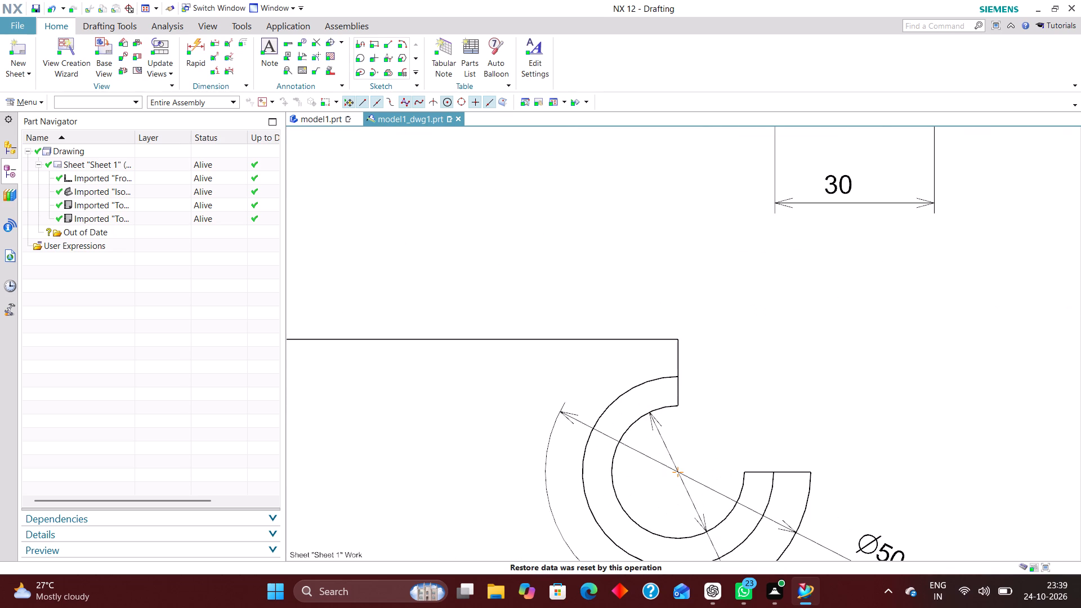
pyautogui.scroll(-3, 724, 418)
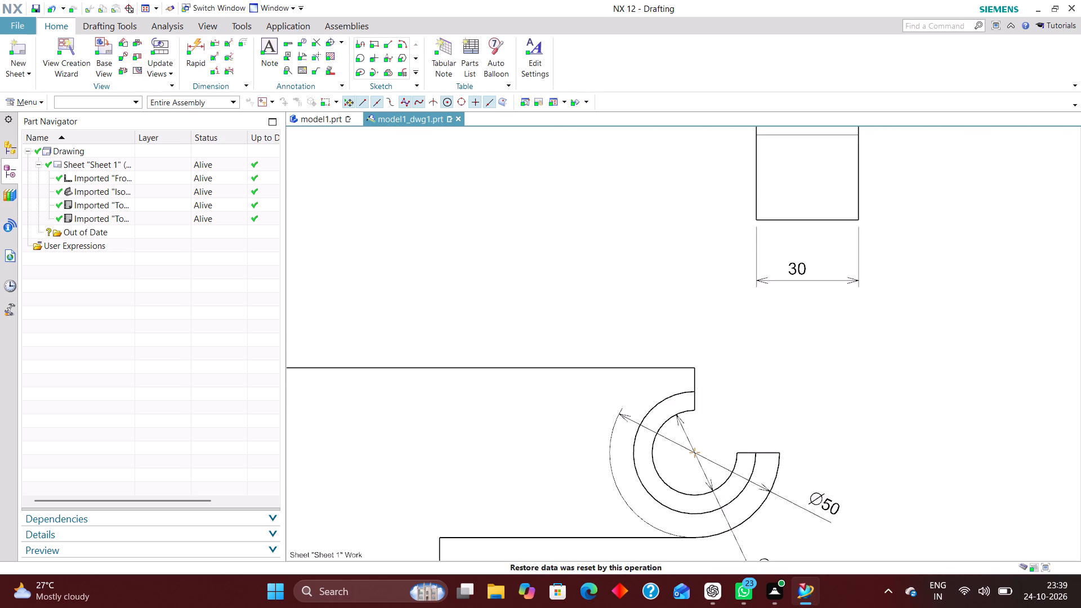
pyautogui.scroll(-3, 726, 386)
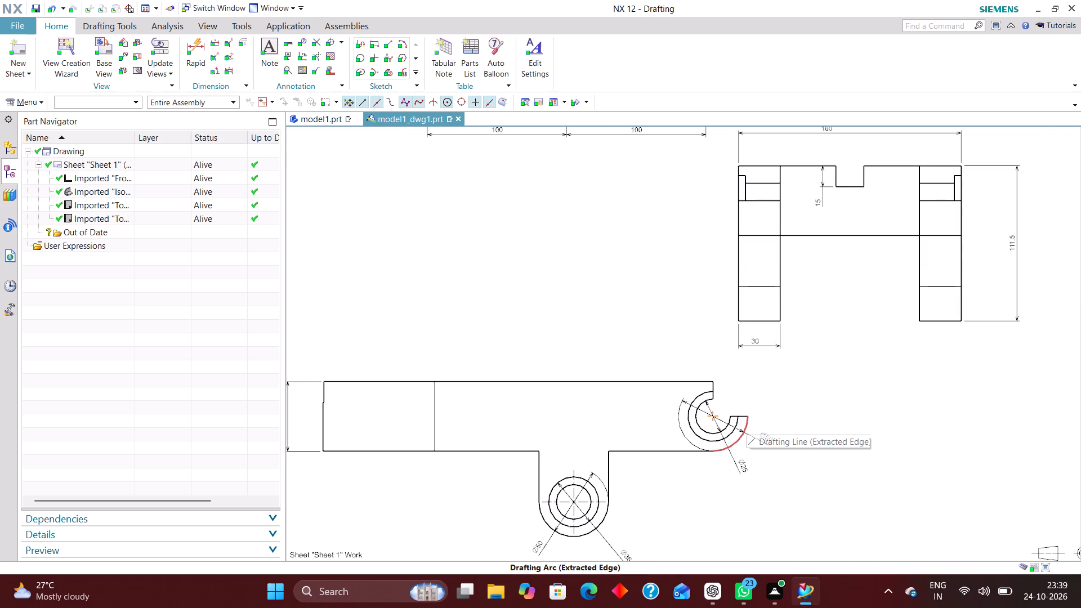
pyautogui.scroll(-1, 746, 420)
pyautogui.scroll(3, 592, 466)
pyautogui.scroll(-2, 620, 418)
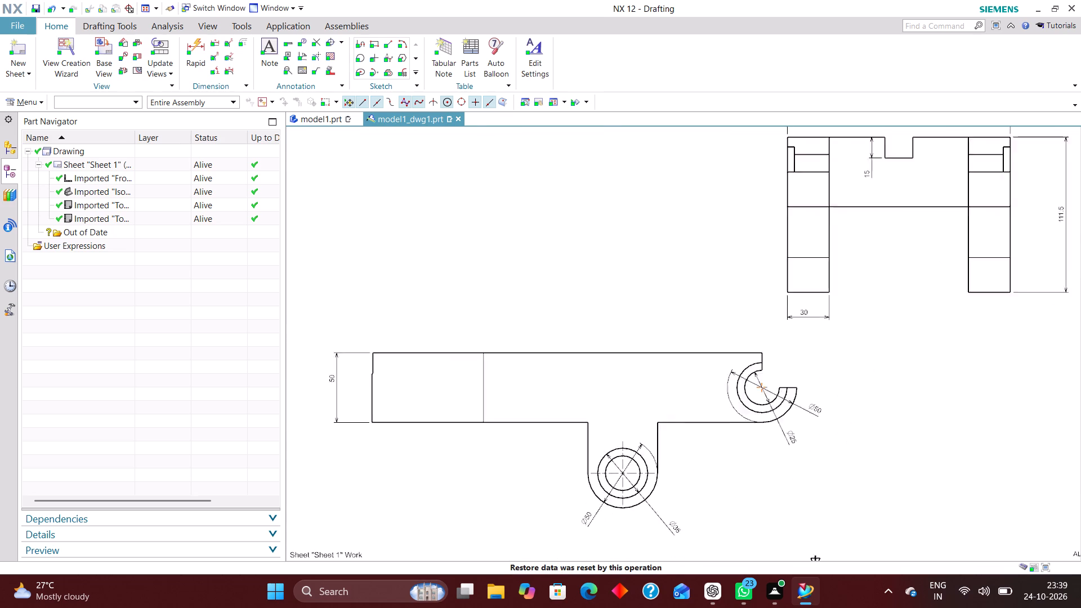
pyautogui.scroll(-1, 620, 418)
pyautogui.scroll(5, 606, 499)
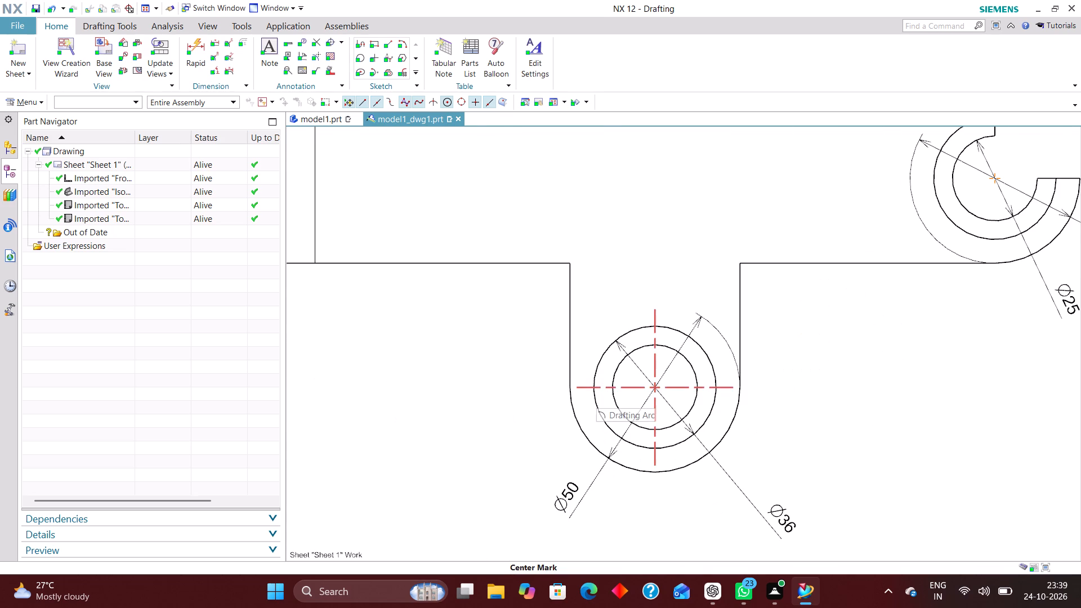
pyautogui.scroll(-3, 602, 427)
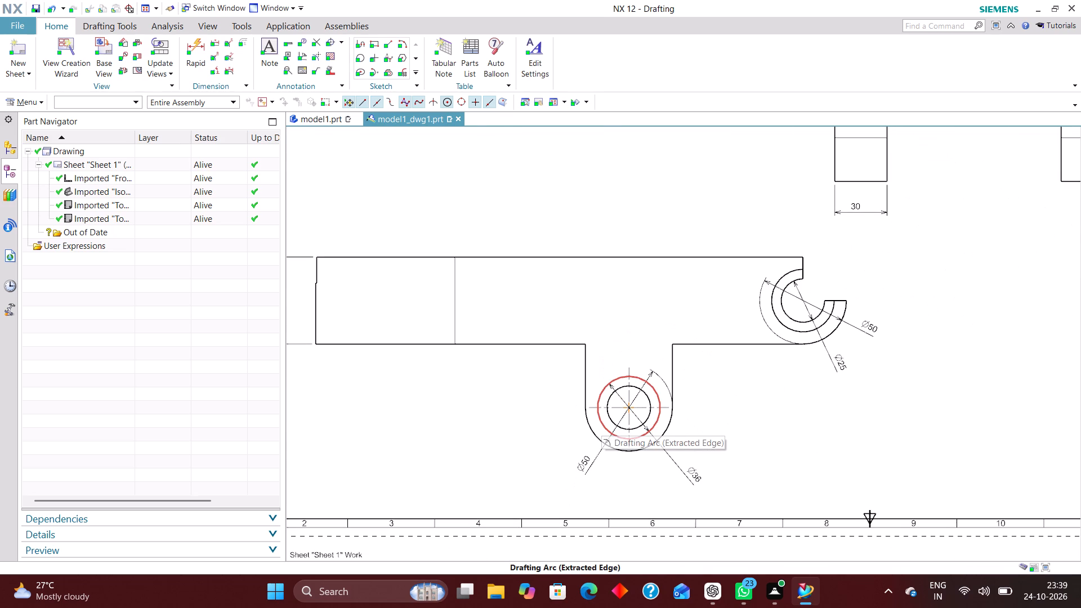
pyautogui.scroll(-3, 620, 463)
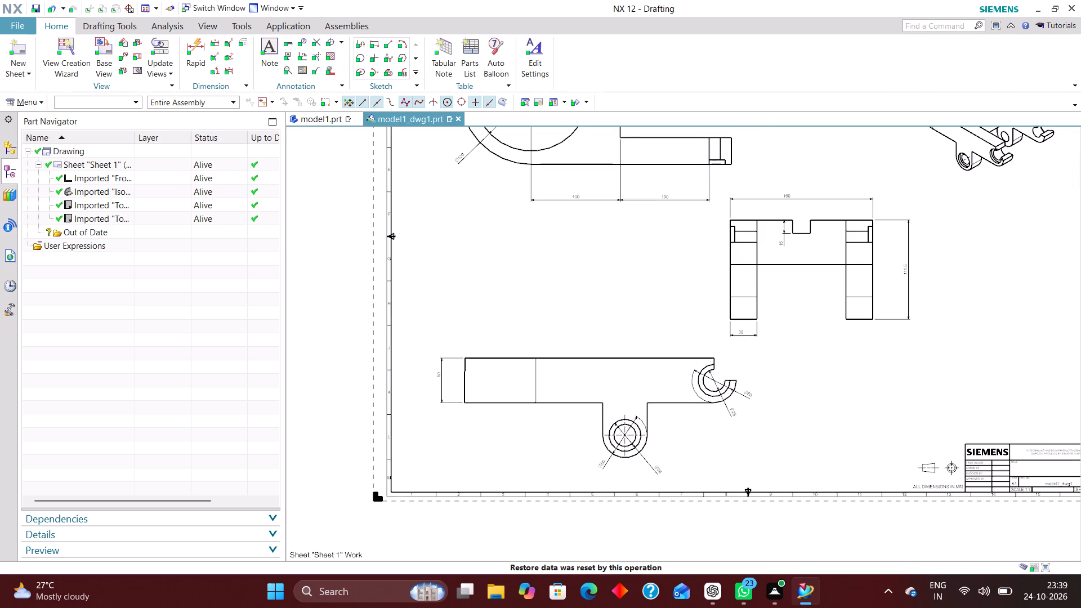
pyautogui.scroll(4, 581, 449)
pyautogui.scroll(-2, 658, 377)
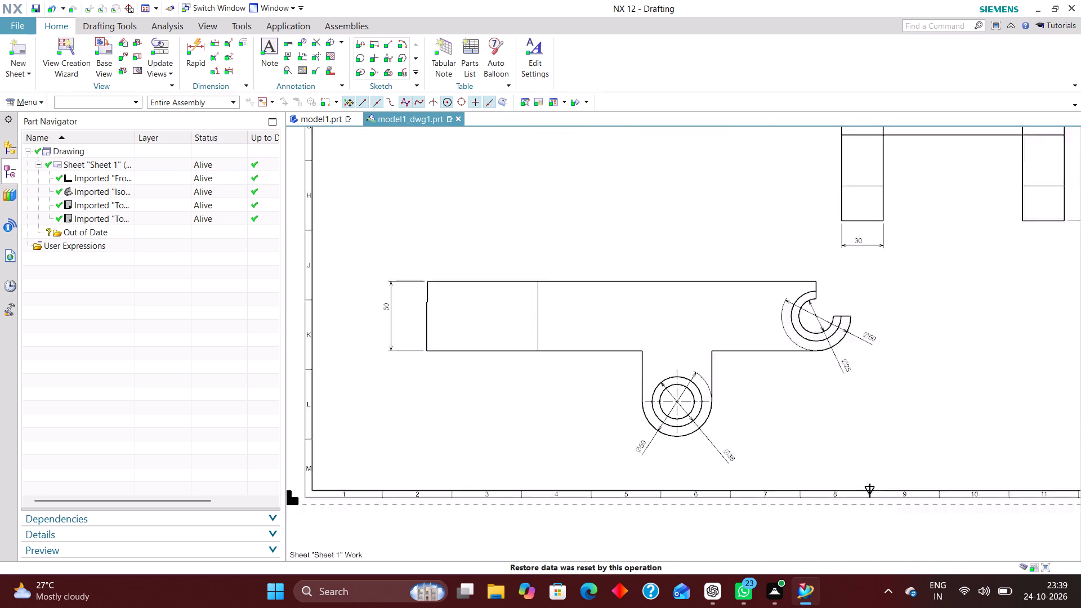
pyautogui.scroll(-1, 659, 380)
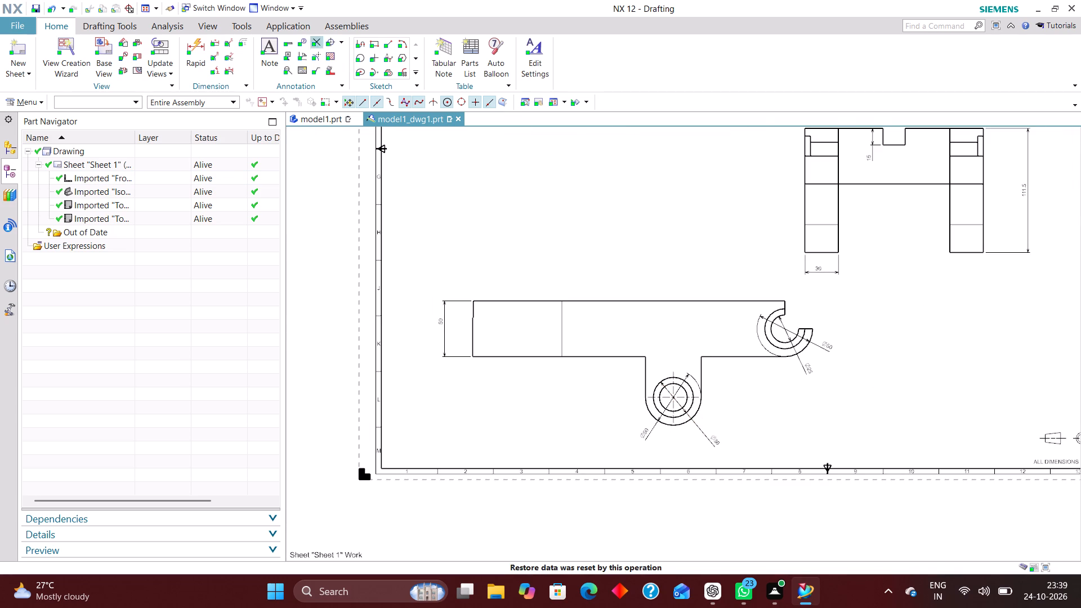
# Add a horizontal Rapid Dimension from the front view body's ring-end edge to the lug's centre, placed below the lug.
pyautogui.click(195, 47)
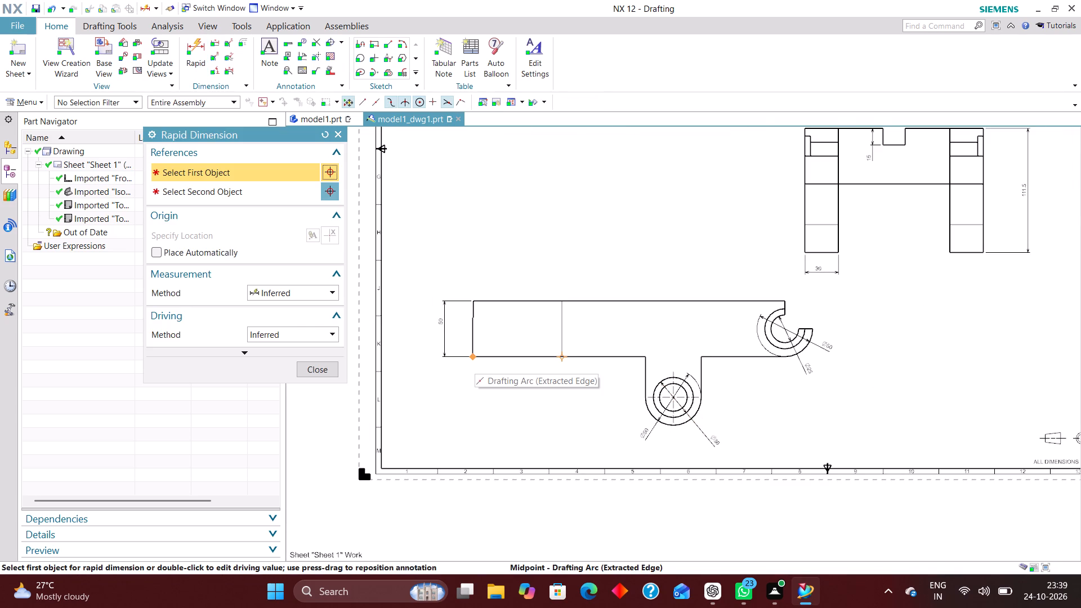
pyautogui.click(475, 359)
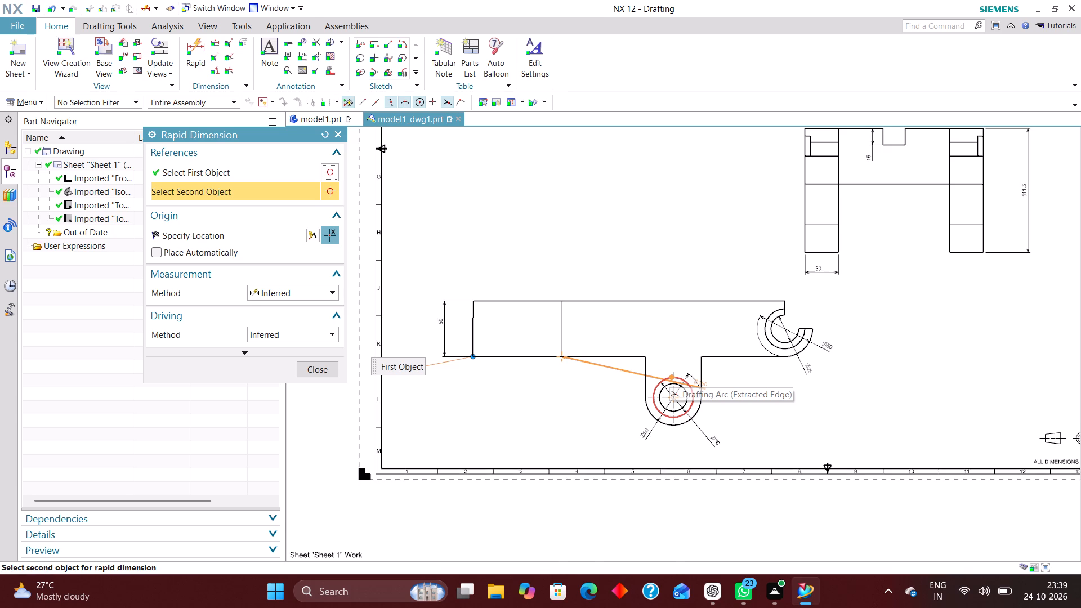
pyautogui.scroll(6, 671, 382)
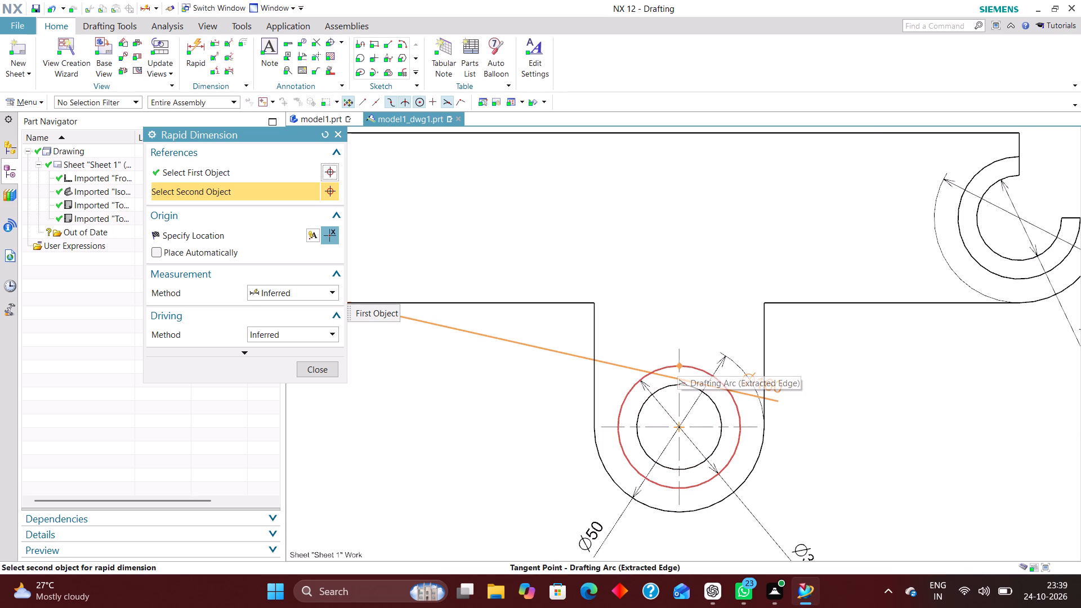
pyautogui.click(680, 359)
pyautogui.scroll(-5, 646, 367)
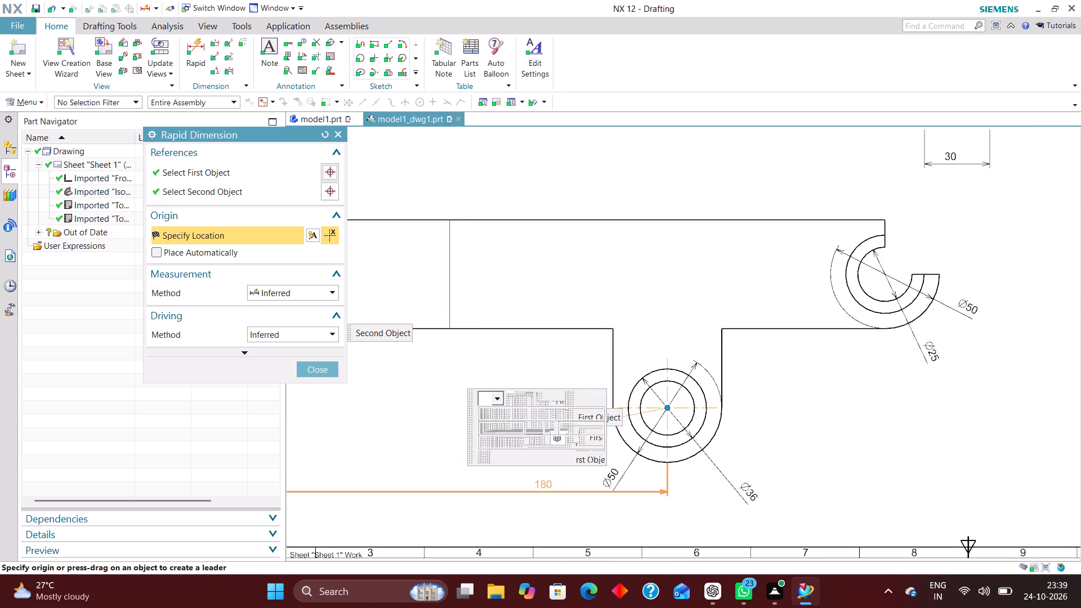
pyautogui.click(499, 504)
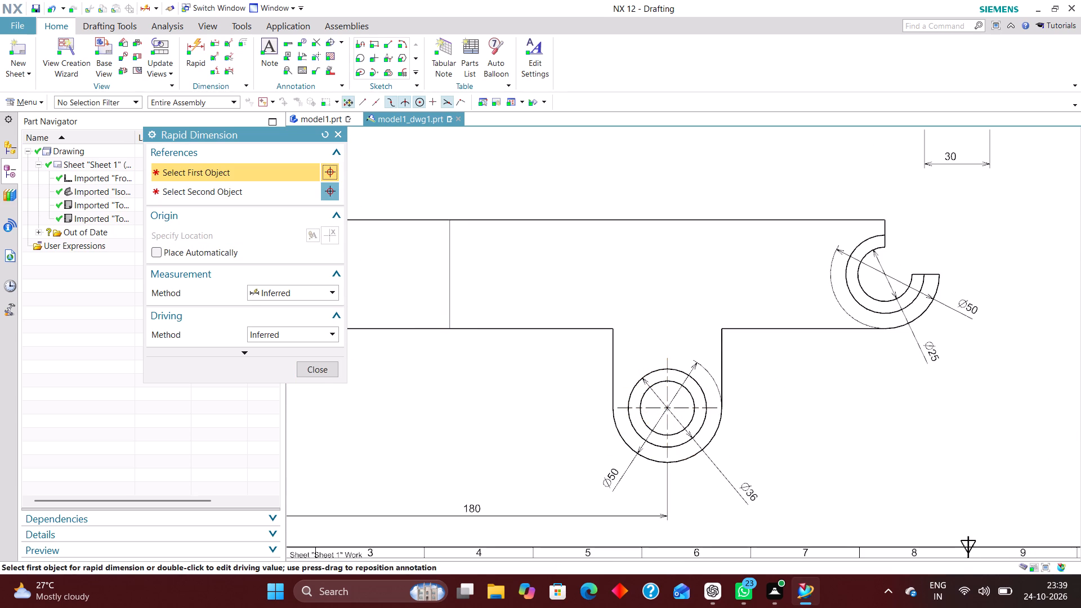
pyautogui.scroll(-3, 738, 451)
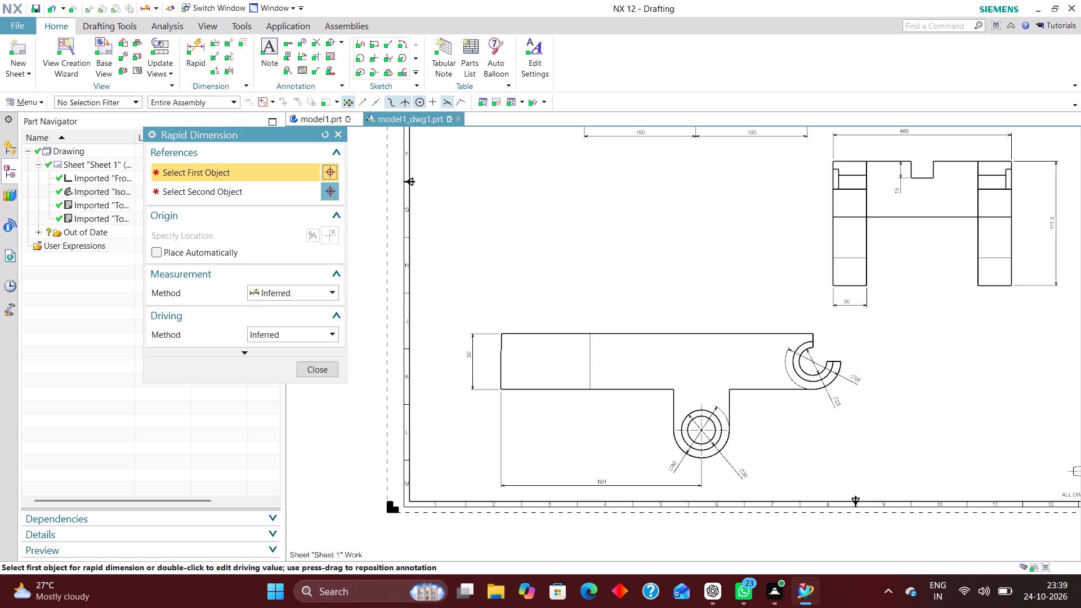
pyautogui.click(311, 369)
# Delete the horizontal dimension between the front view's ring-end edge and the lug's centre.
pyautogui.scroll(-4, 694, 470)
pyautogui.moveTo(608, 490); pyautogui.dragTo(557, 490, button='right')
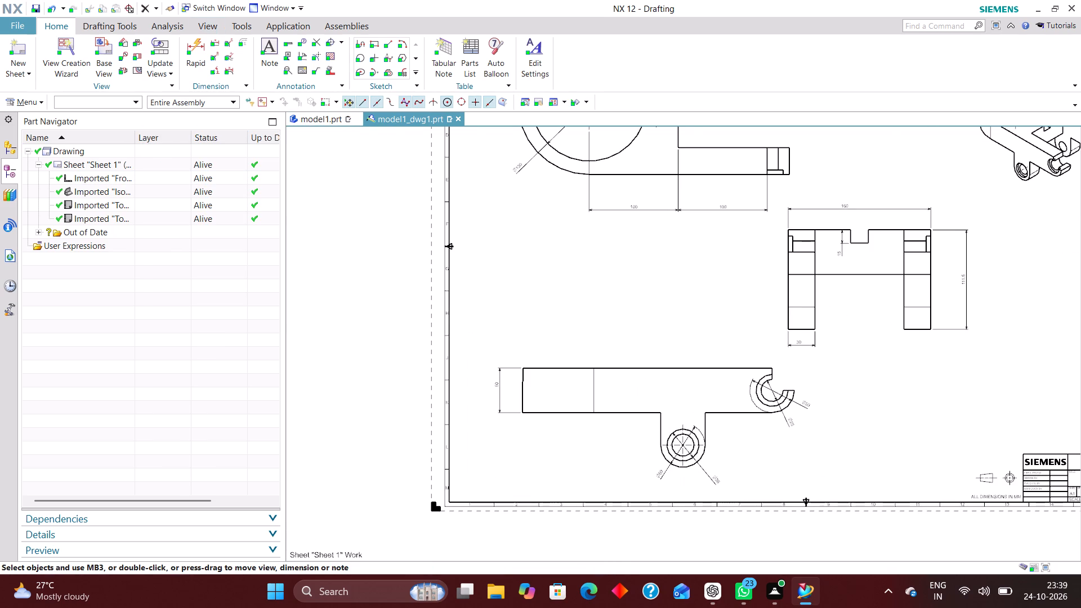
# Add a horizontal Rapid Dimension from the front view body's thin vertical line to the lug's middle circle, placed below the lug.
pyautogui.click(199, 48)
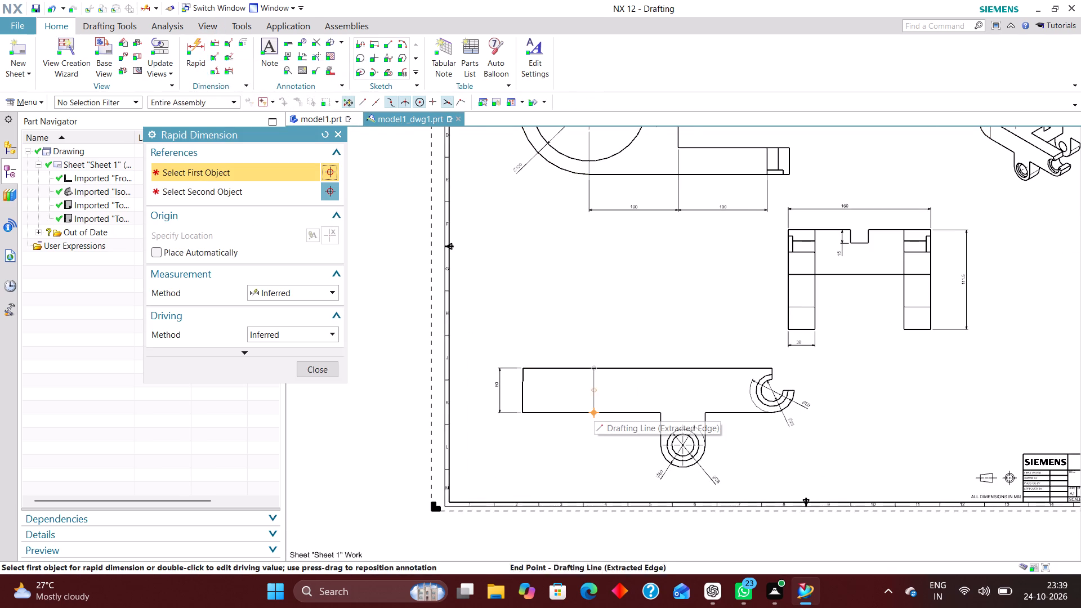
pyautogui.click(594, 406)
pyautogui.scroll(6, 681, 461)
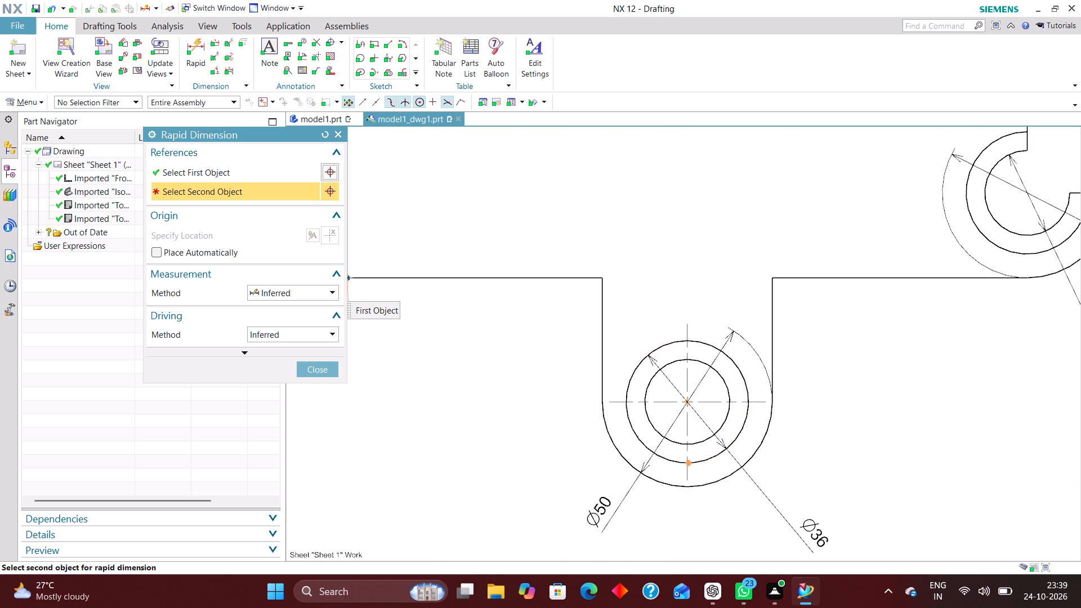
pyautogui.click(689, 467)
pyautogui.scroll(-4, 637, 471)
pyautogui.click(601, 513)
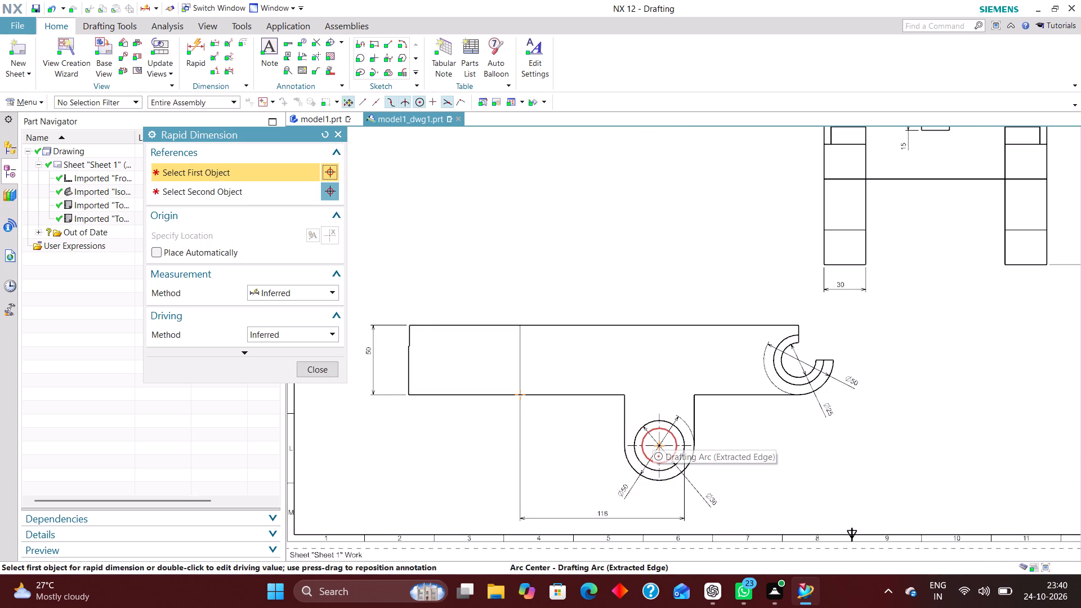
pyautogui.click(324, 133)
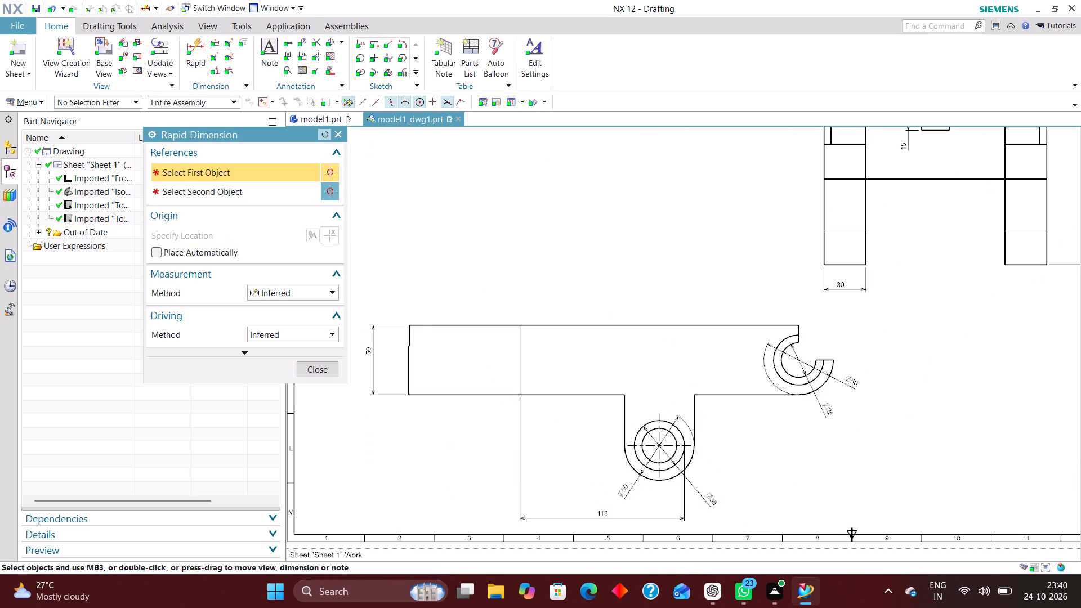
# Add a horizontal Rapid Dimension from the front view body's thin vertical line to the lug's centre, placed below the lug.
pyautogui.moveTo(605, 513); pyautogui.dragTo(587, 506, button='right')
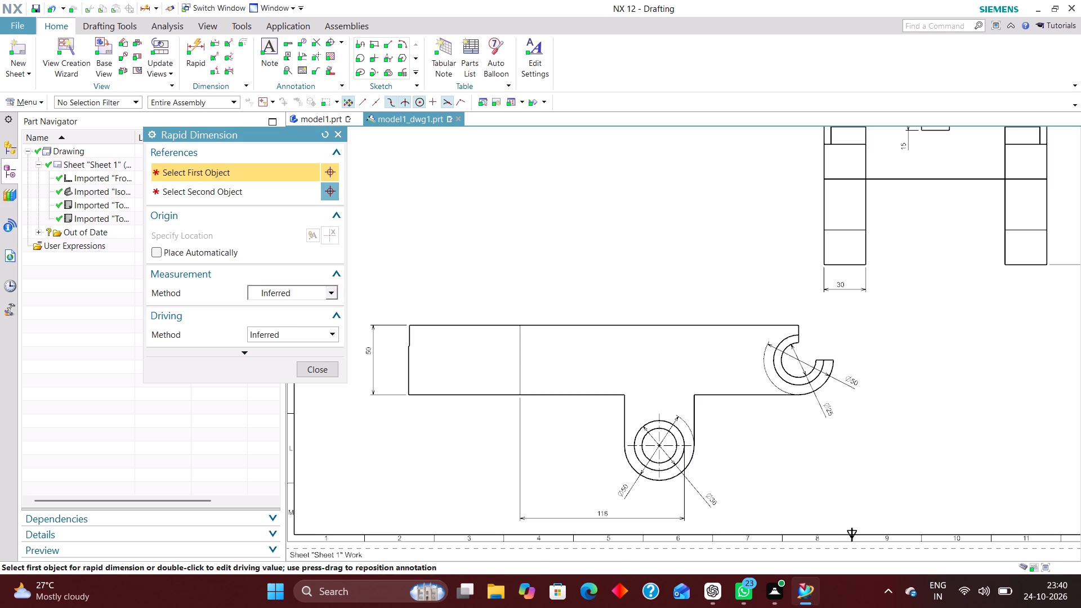
pyautogui.click(519, 366)
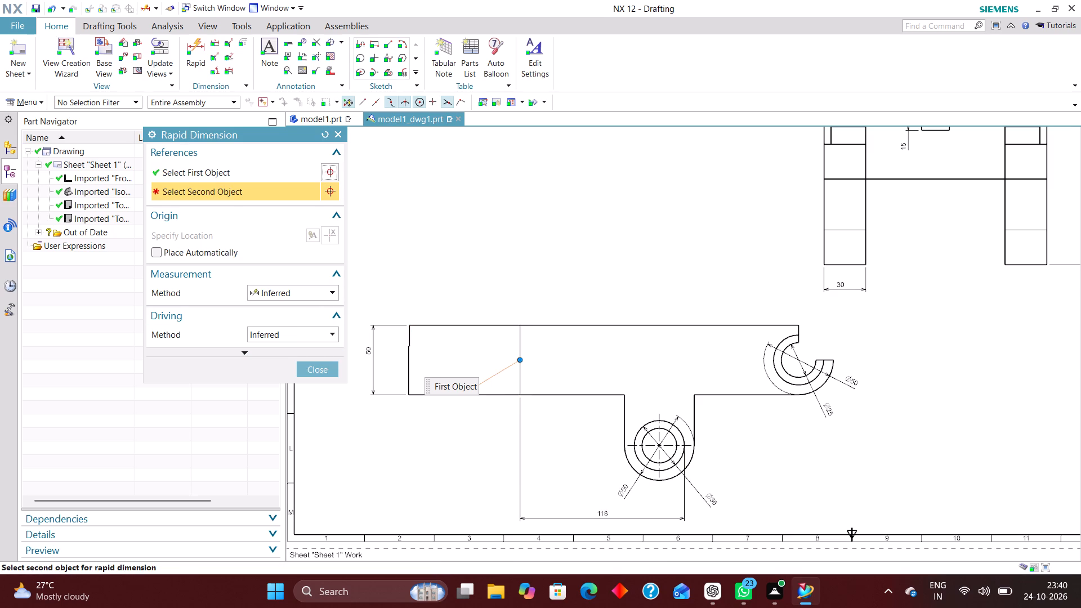
pyautogui.scroll(6, 658, 468)
pyautogui.click(663, 472)
pyautogui.scroll(-5, 630, 422)
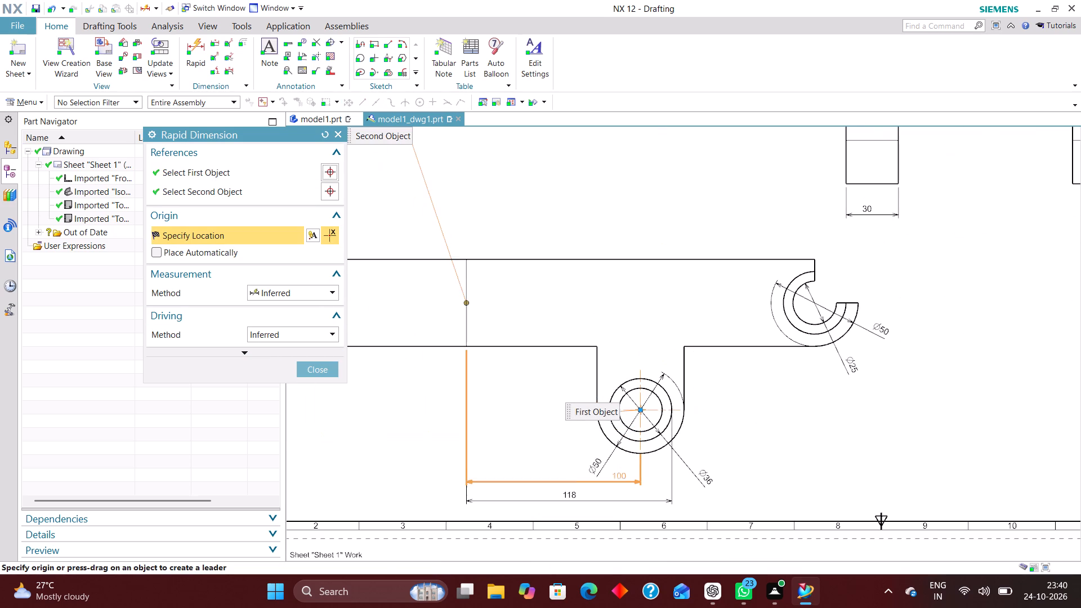
pyautogui.click(563, 481)
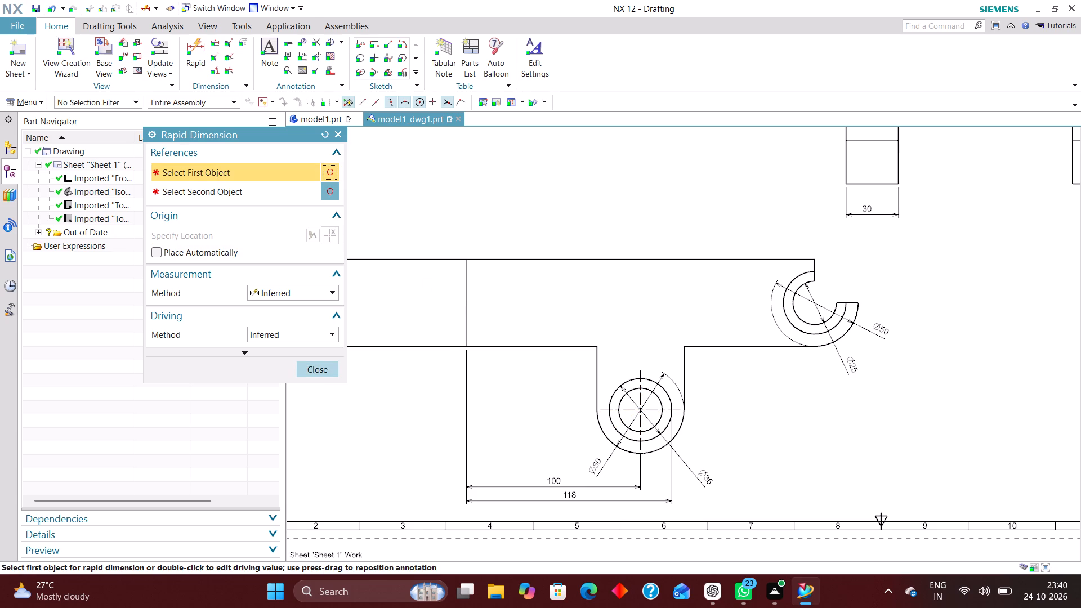
pyautogui.click(305, 365)
# Delete the horizontal dimension between the front view's thin vertical line and the lug's middle circle.
pyautogui.moveTo(589, 498); pyautogui.dragTo(519, 489, button='right')
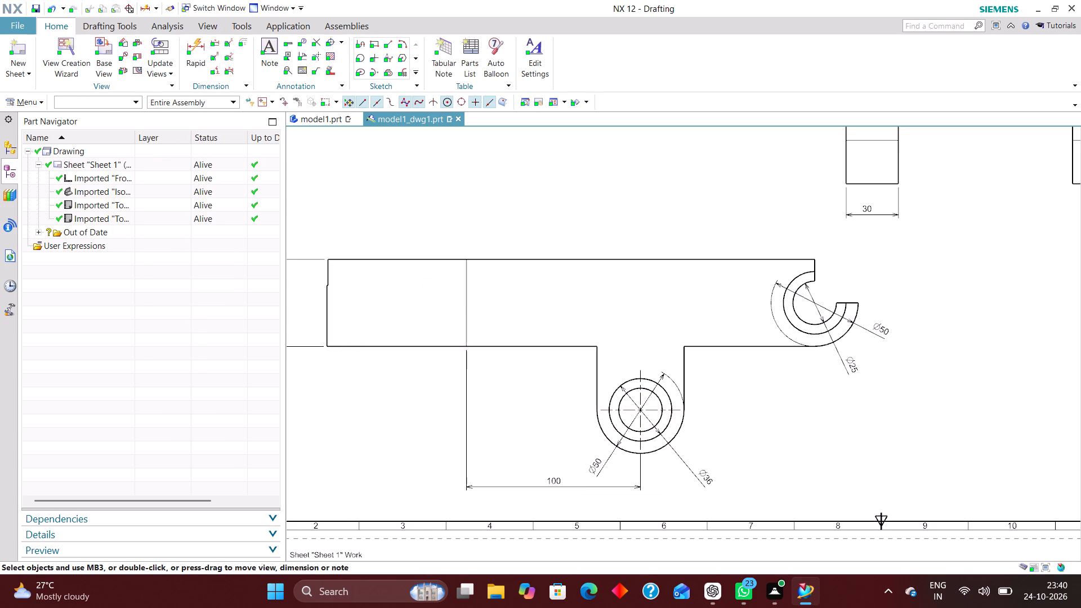
# Reposition the horizontal dimension to the front view's lug centre slightly closer to the lug.
pyautogui.moveTo(557, 484); pyautogui.dragTo(556, 492)
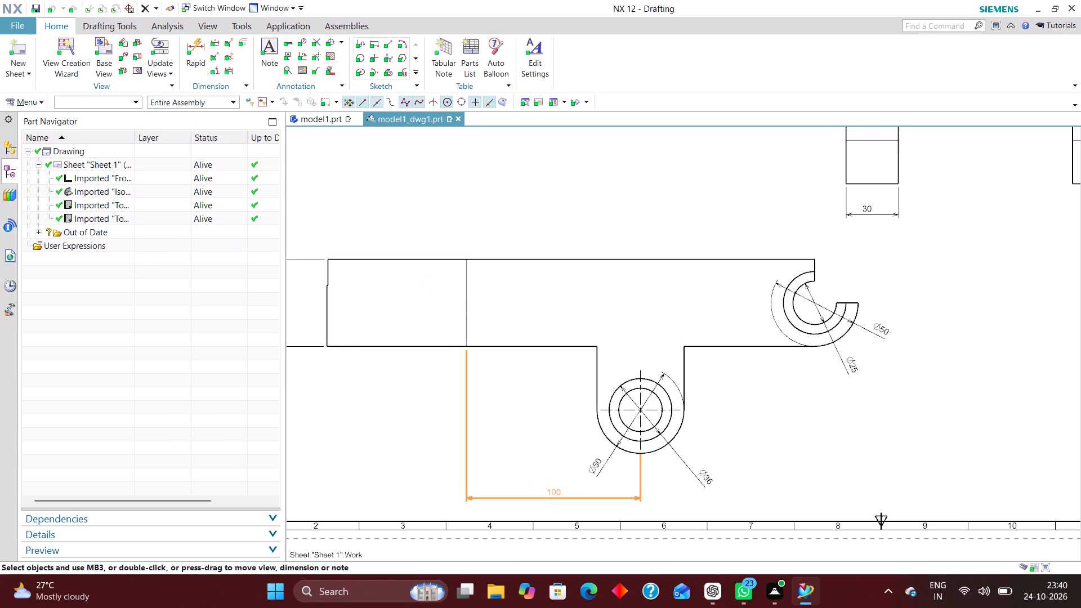
pyautogui.moveTo(556, 492); pyautogui.dragTo(557, 477)
# Review the front, end and top views for features that still need dimensions.
pyautogui.scroll(-4, 524, 497)
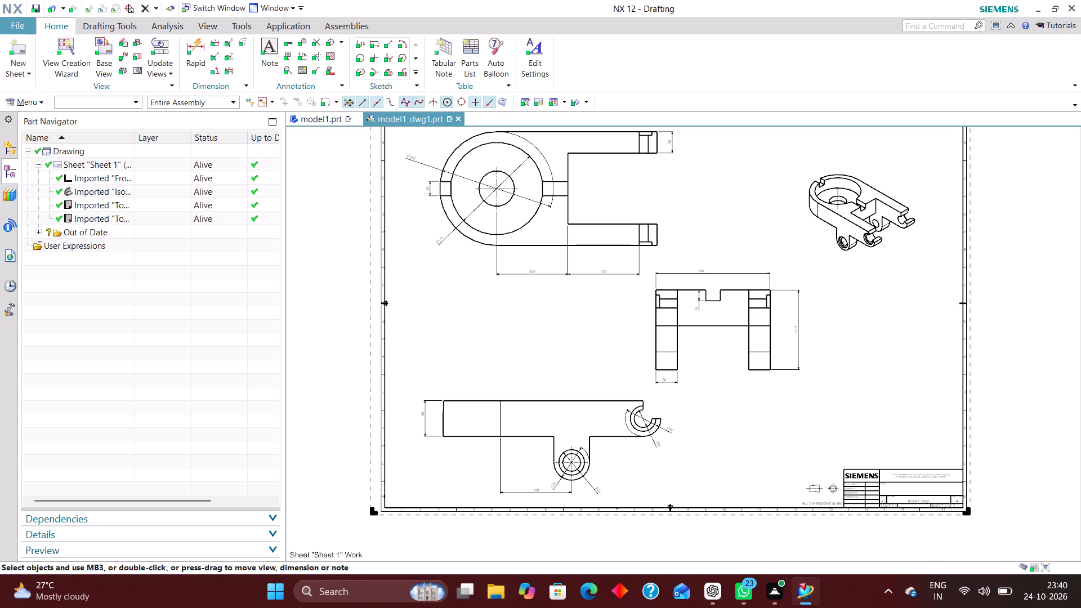
pyautogui.scroll(4, 653, 400)
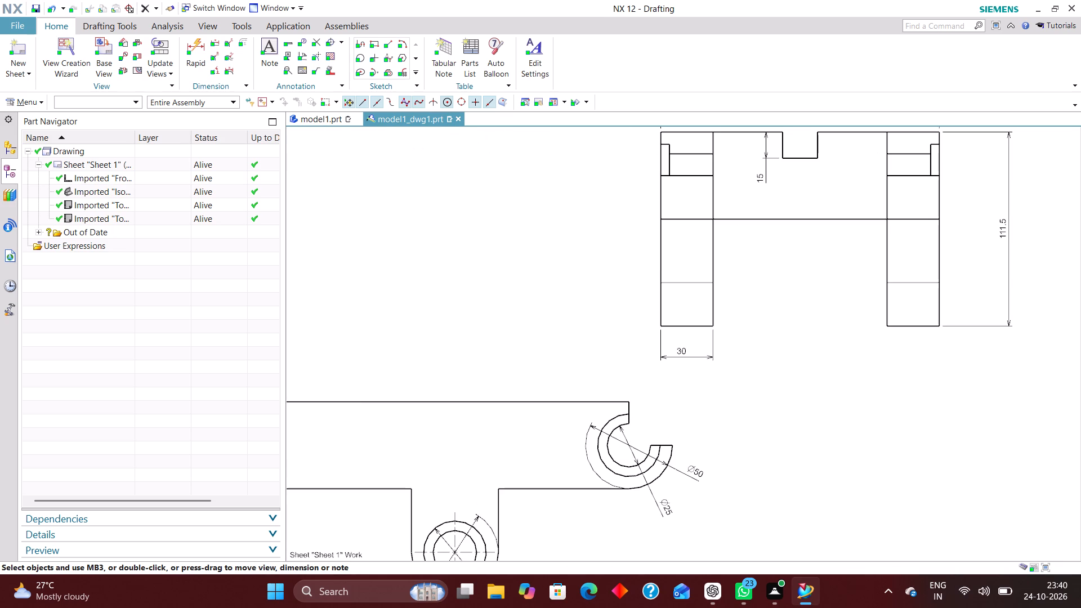
pyautogui.scroll(-2, 605, 418)
pyautogui.scroll(4, 649, 425)
pyautogui.scroll(-4, 650, 429)
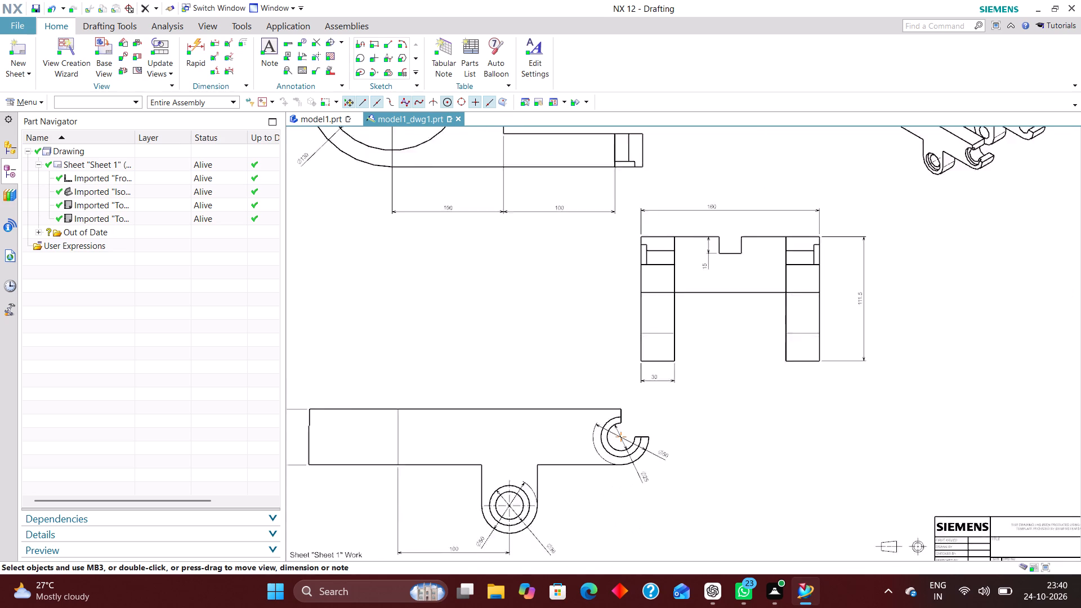
pyautogui.scroll(-1, 650, 429)
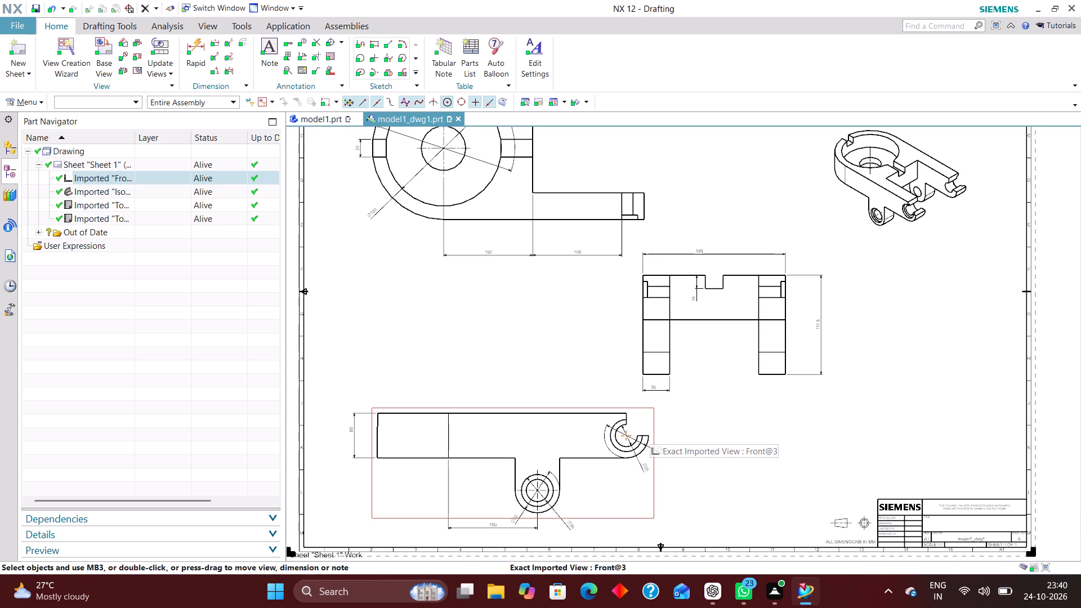
pyautogui.scroll(-2, 647, 437)
pyautogui.scroll(7, 654, 332)
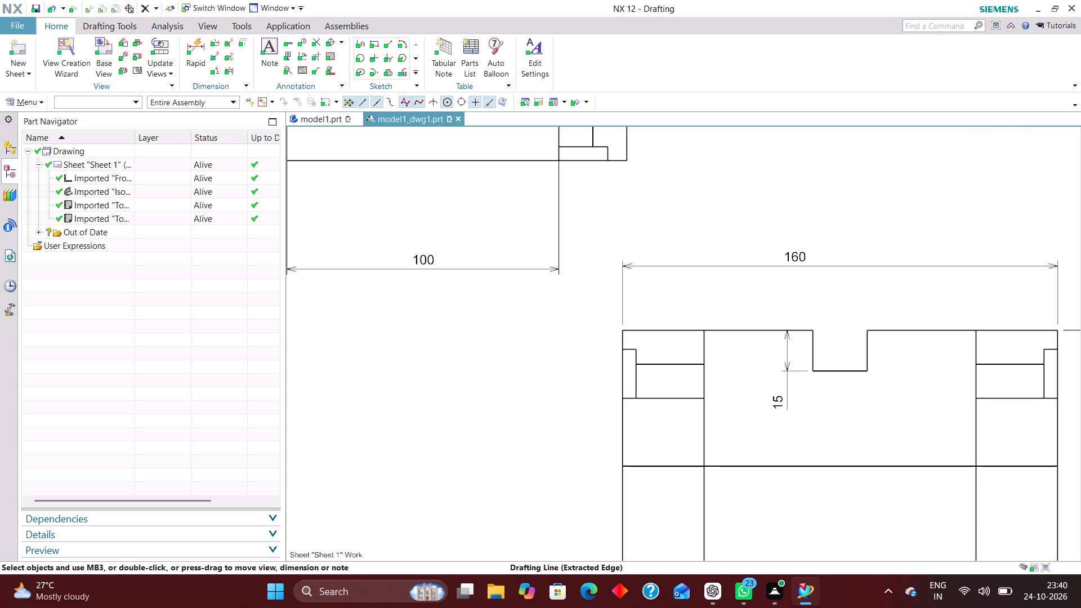
pyautogui.scroll(-4, 602, 398)
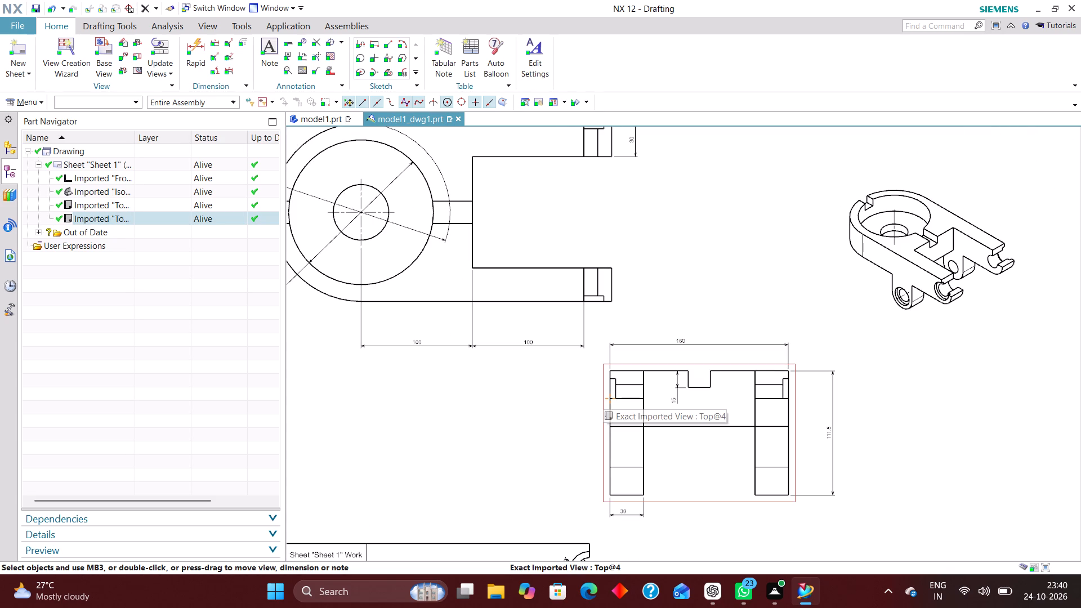
# Add a vertical Rapid Dimension for the thin lip at the end of the top view's lower arm, placed beyond the arm end.
pyautogui.scroll(5, 608, 297)
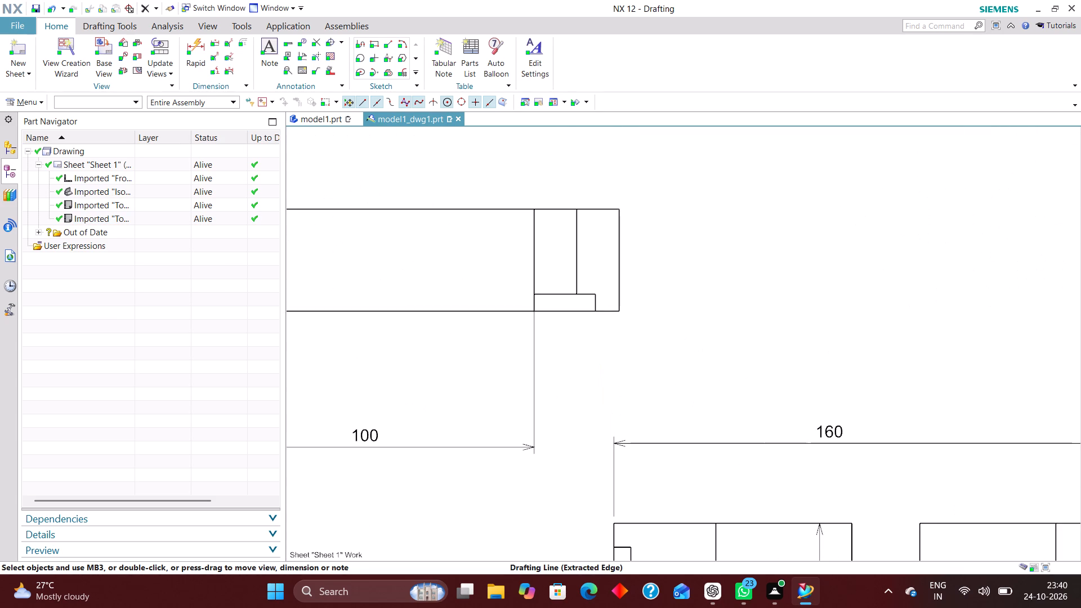
pyautogui.click(196, 48)
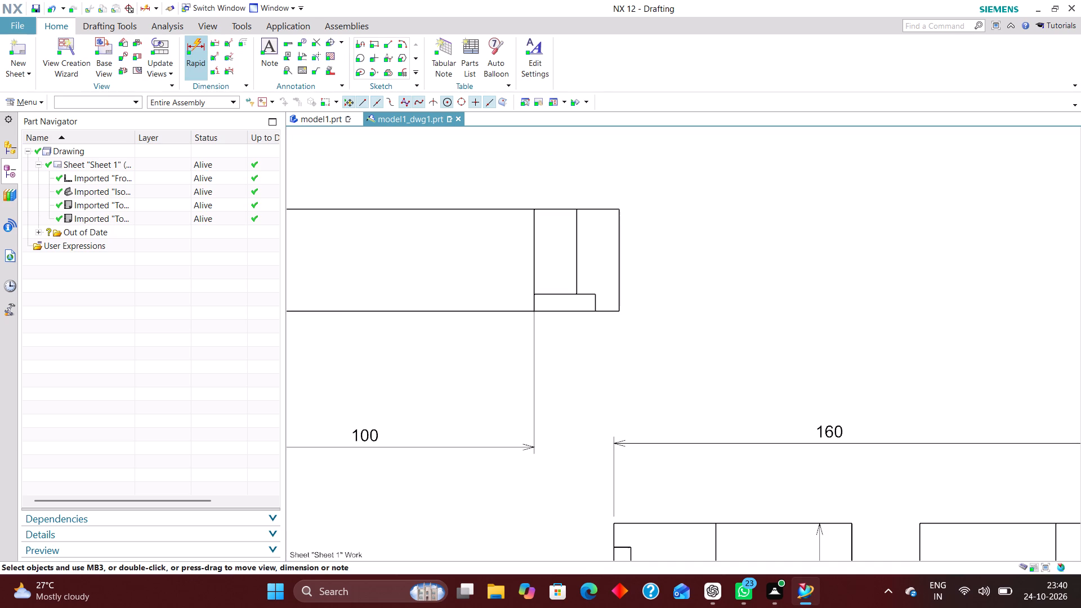
pyautogui.scroll(4, 593, 308)
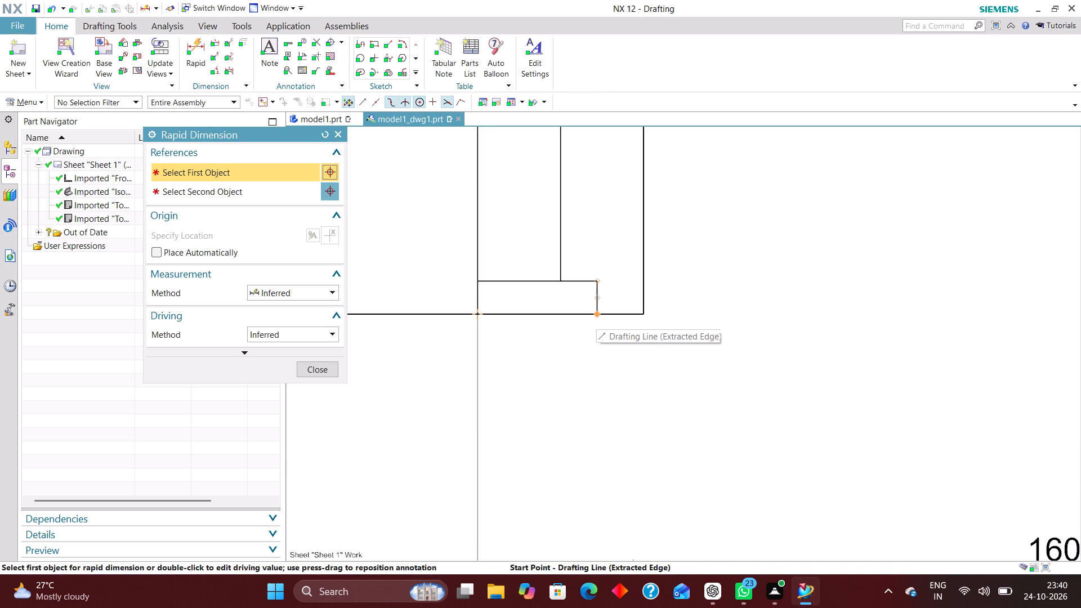
pyautogui.click(596, 315)
pyautogui.click(597, 279)
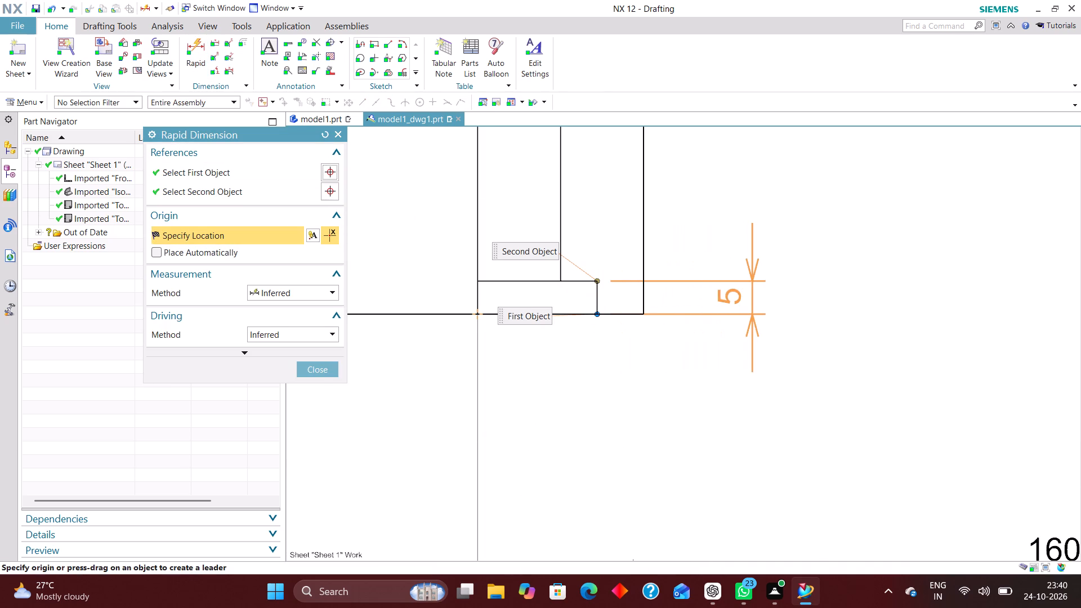
pyautogui.click(729, 307)
pyautogui.scroll(-6, 636, 302)
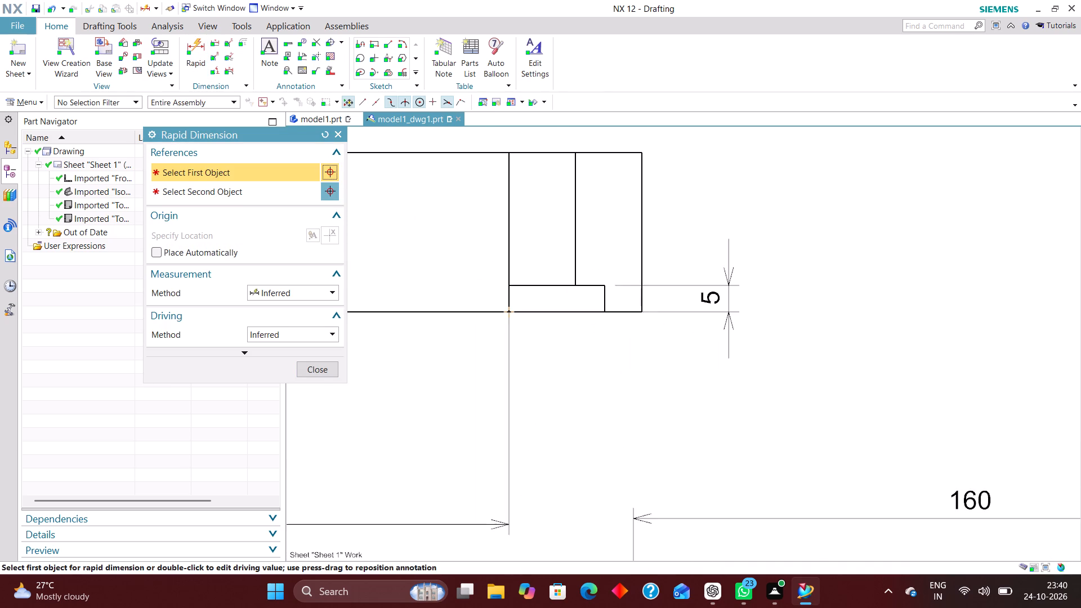
# Add a horizontal Rapid Dimension for the thin lip at the end view's upper left corner, placed between the view and its overall width dimension.
pyautogui.scroll(-5, 613, 262)
pyautogui.scroll(7, 624, 428)
pyautogui.click(624, 352)
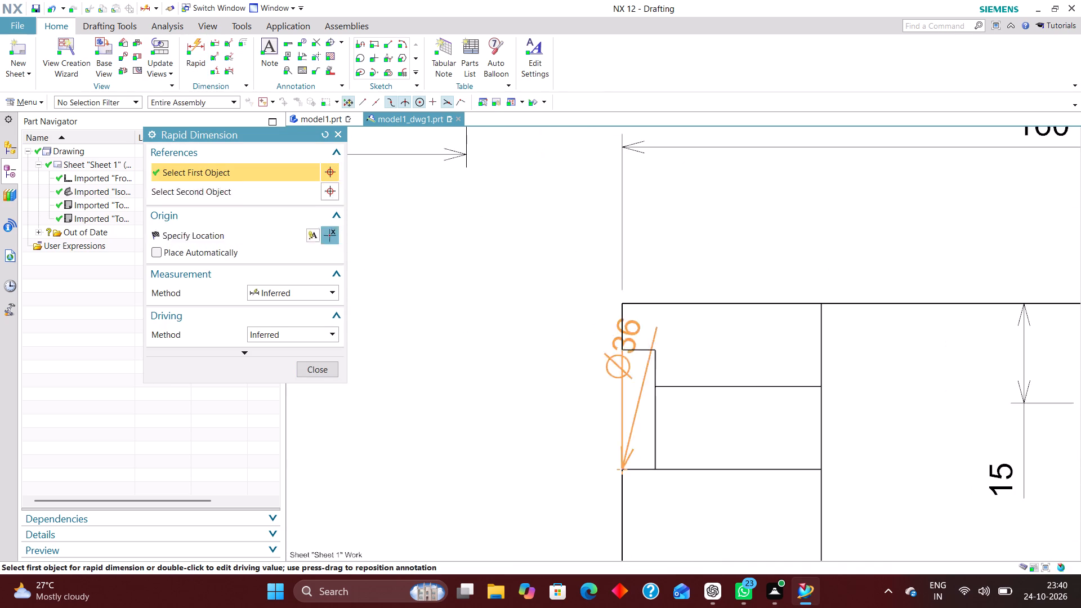
pyautogui.click(655, 347)
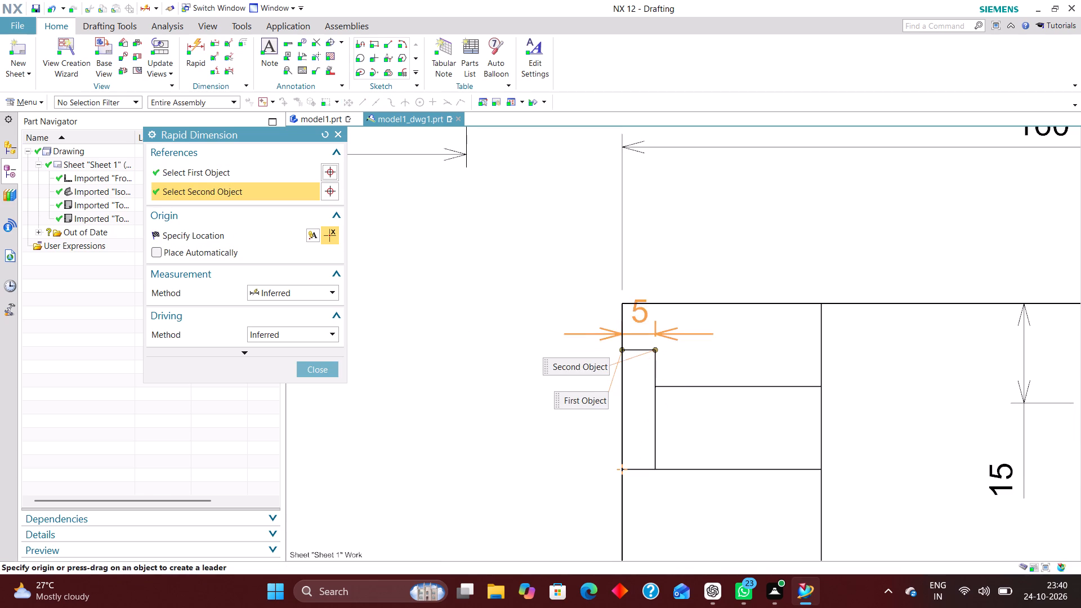
pyautogui.click(637, 225)
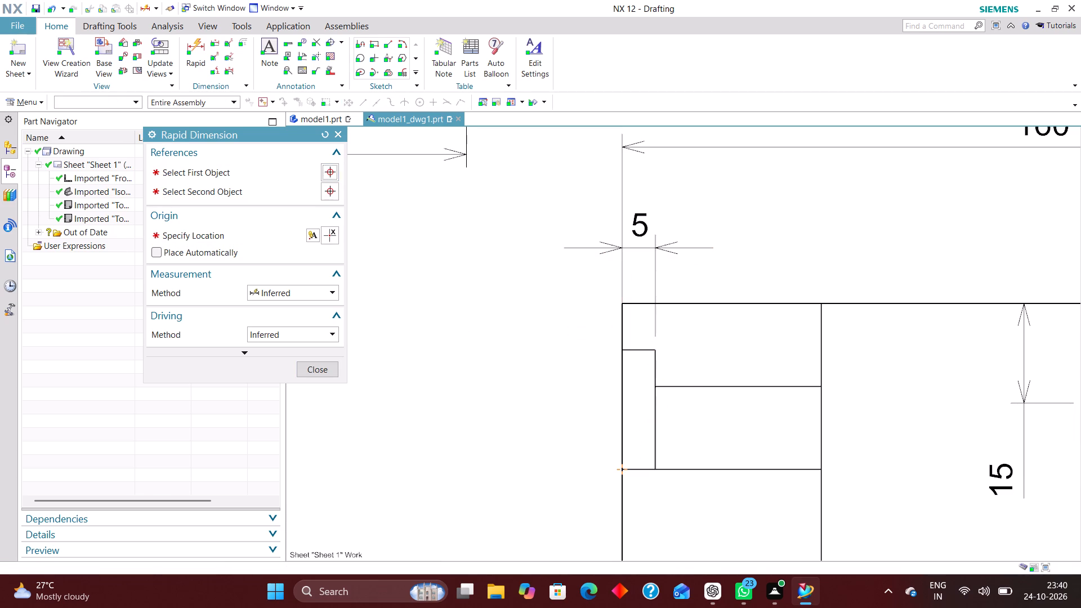
pyautogui.scroll(-4, 602, 268)
pyautogui.scroll(-3, 589, 322)
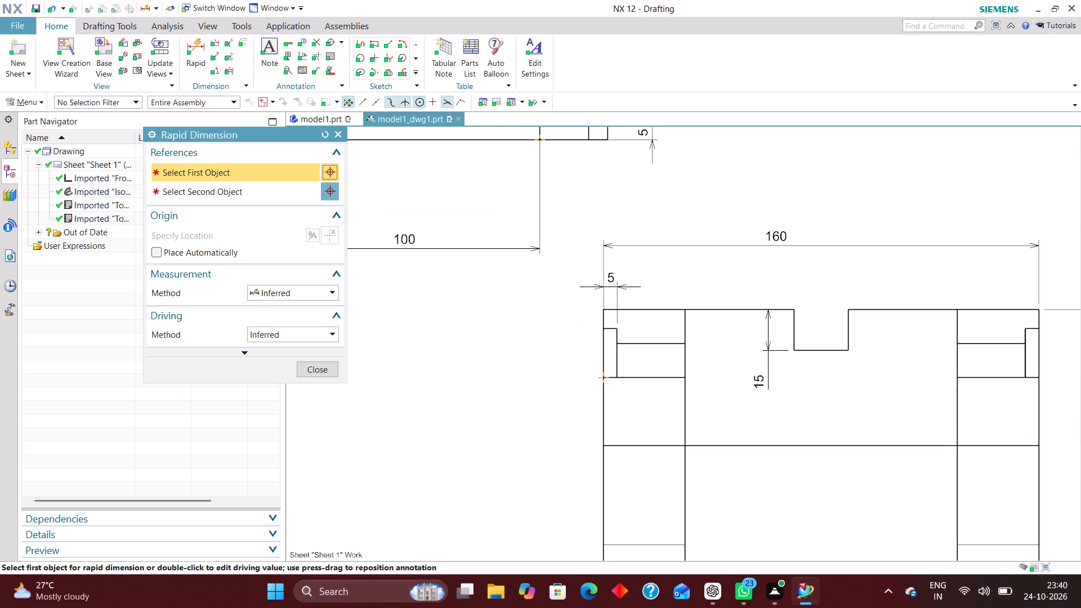
pyautogui.scroll(-2, 624, 330)
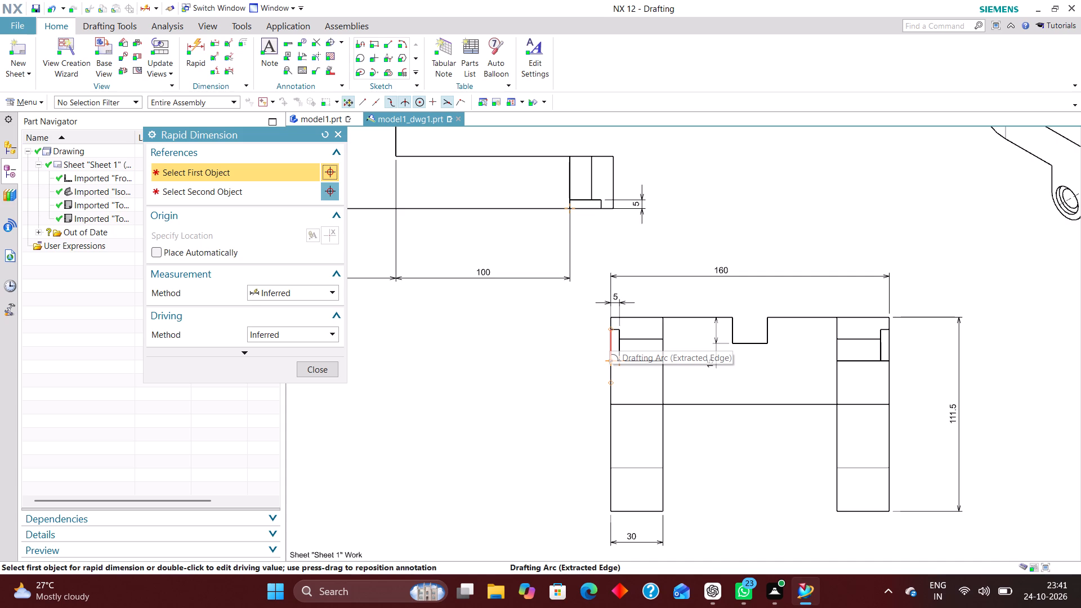
pyautogui.scroll(-4, 593, 373)
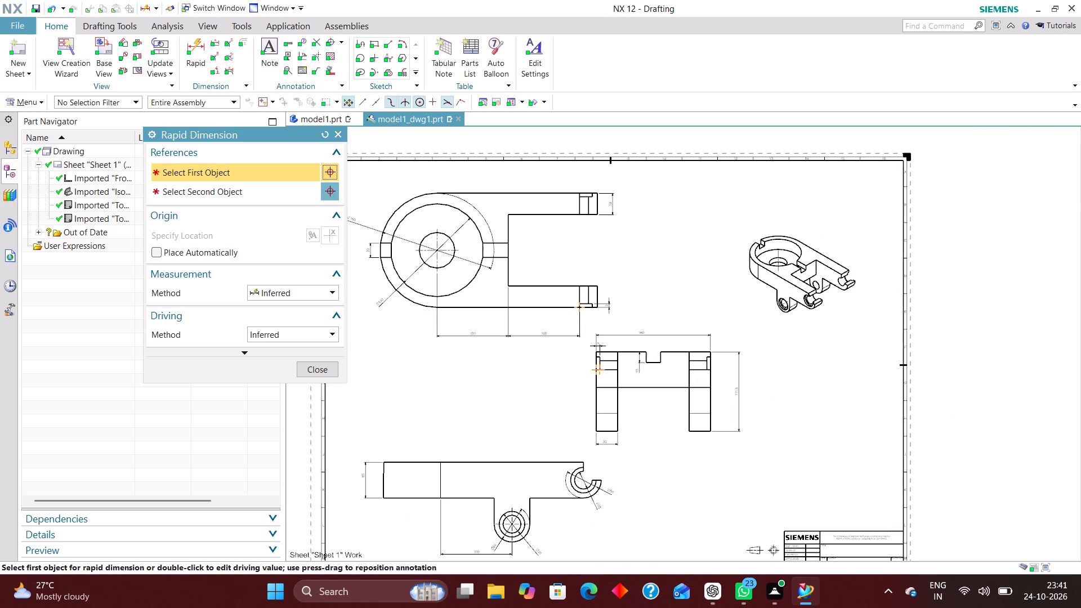
pyautogui.moveTo(683, 268); pyautogui.dragTo(619, 345, button='right')
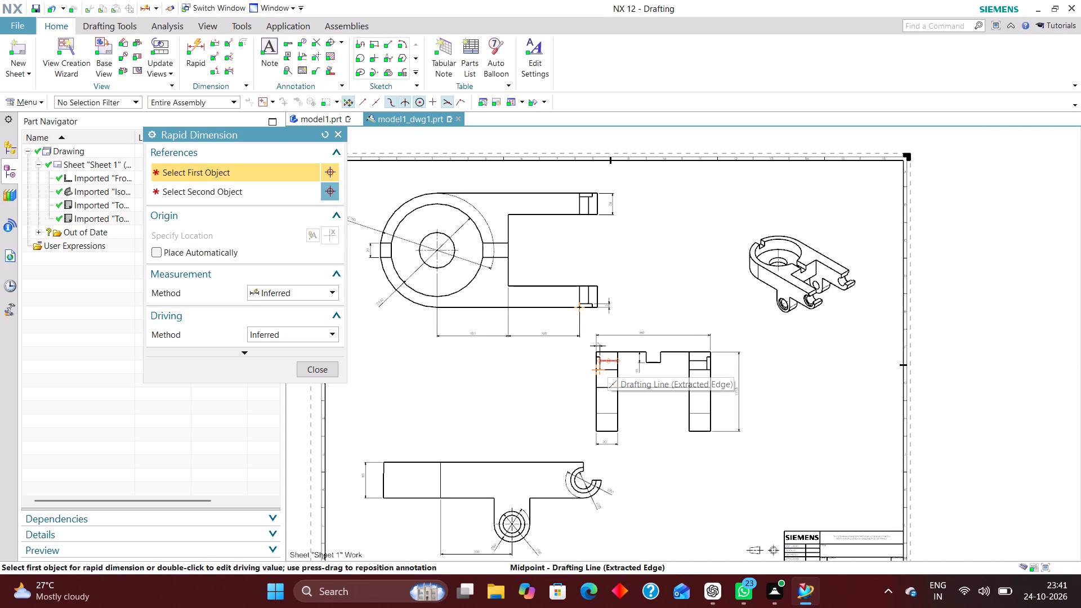
pyautogui.click(324, 371)
# Move the end view slightly right and down on the sheet, away from the top and front views.
pyautogui.scroll(-8, 490, 392)
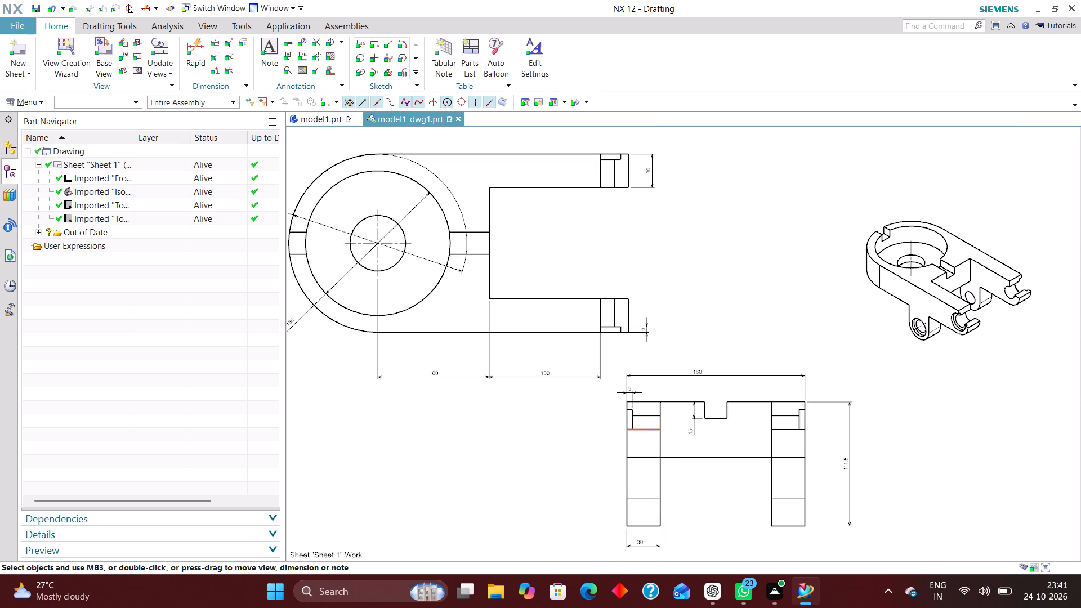
pyautogui.moveTo(736, 262); pyautogui.dragTo(617, 323, button='right')
pyautogui.scroll(-4, 691, 373)
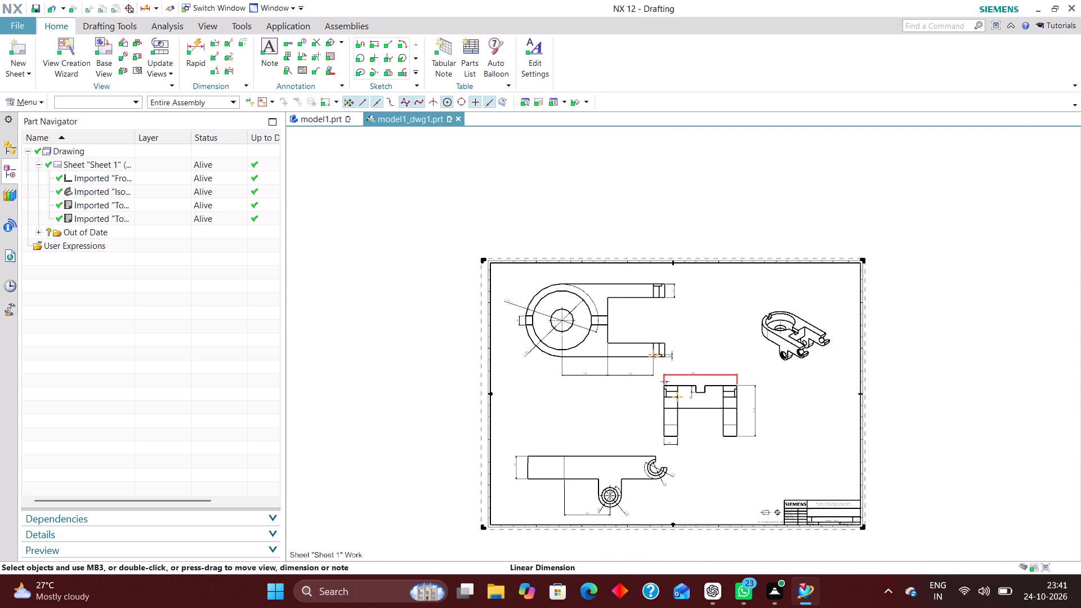
pyautogui.scroll(3, 691, 418)
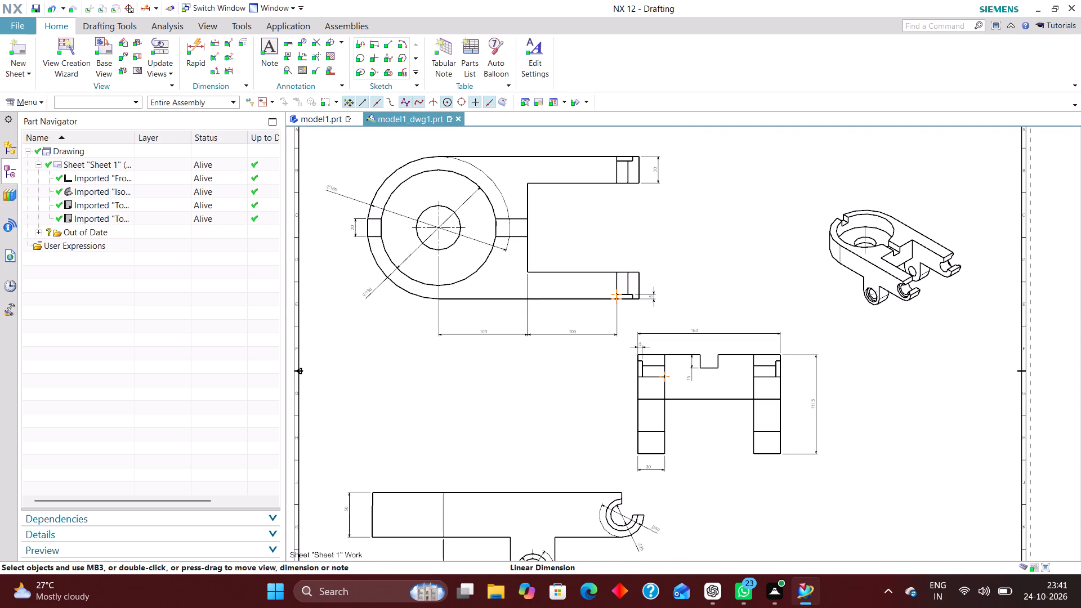
pyautogui.moveTo(720, 346); pyautogui.dragTo(774, 355)
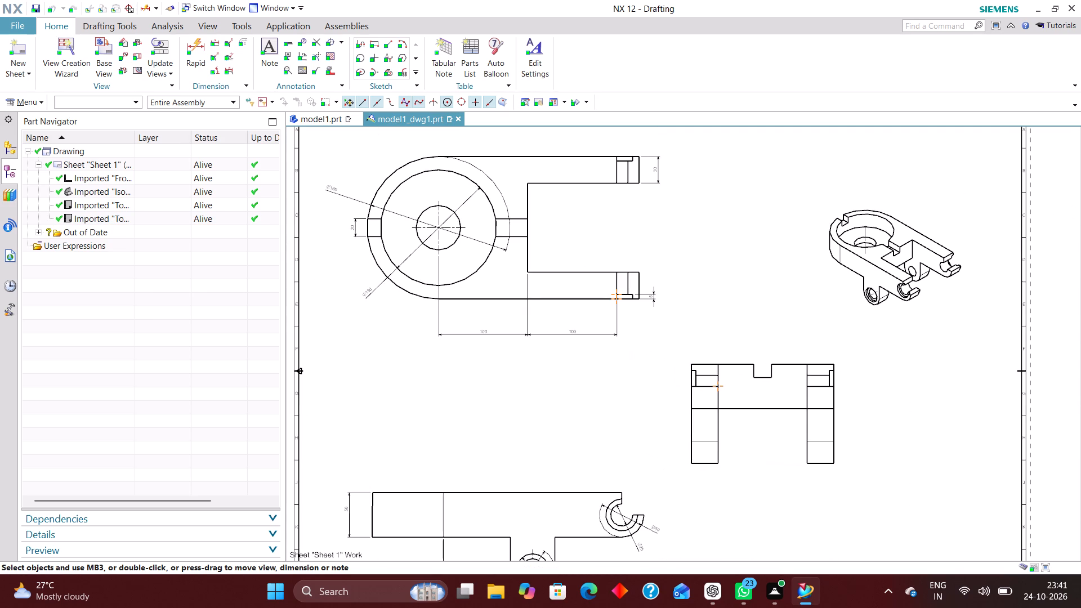
pyautogui.moveTo(774, 355); pyautogui.dragTo(772, 357)
# Review the full sheet's view layout and dimensions, checking the end view's dimensions up close.
pyautogui.scroll(-1, 781, 348)
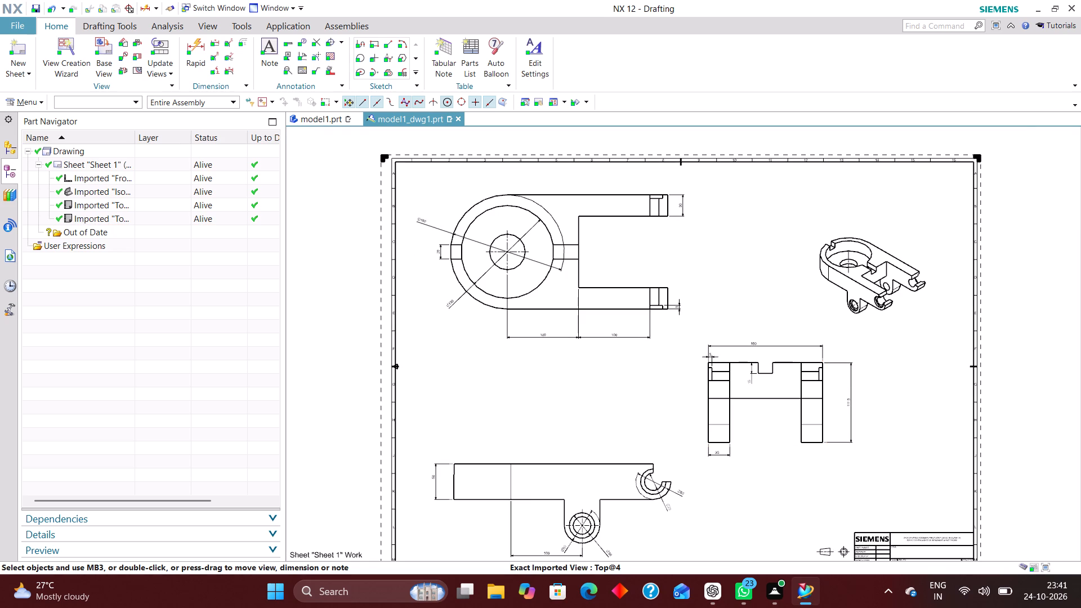
pyautogui.scroll(-2, 556, 379)
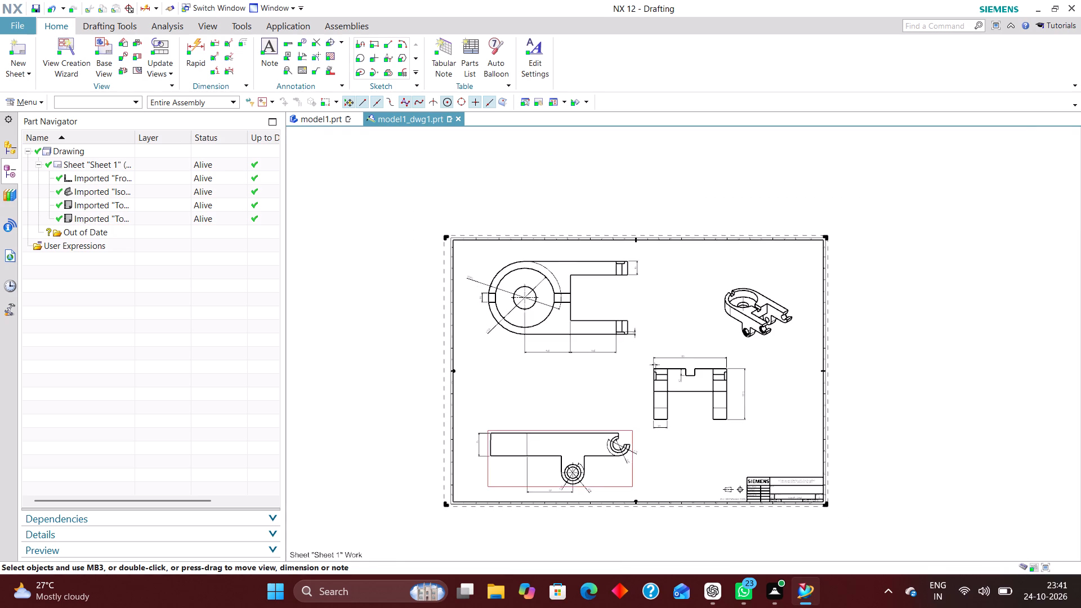
pyautogui.scroll(1, 589, 491)
pyautogui.scroll(-1, 703, 440)
pyautogui.moveTo(726, 424); pyautogui.dragTo(708, 445, button='right')
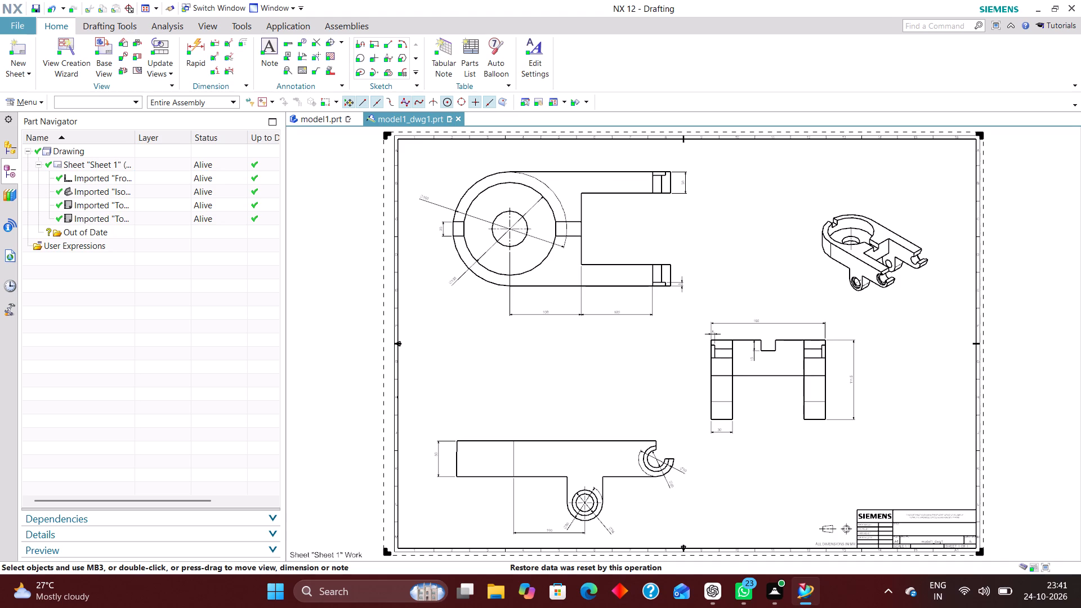
pyautogui.scroll(3, 756, 401)
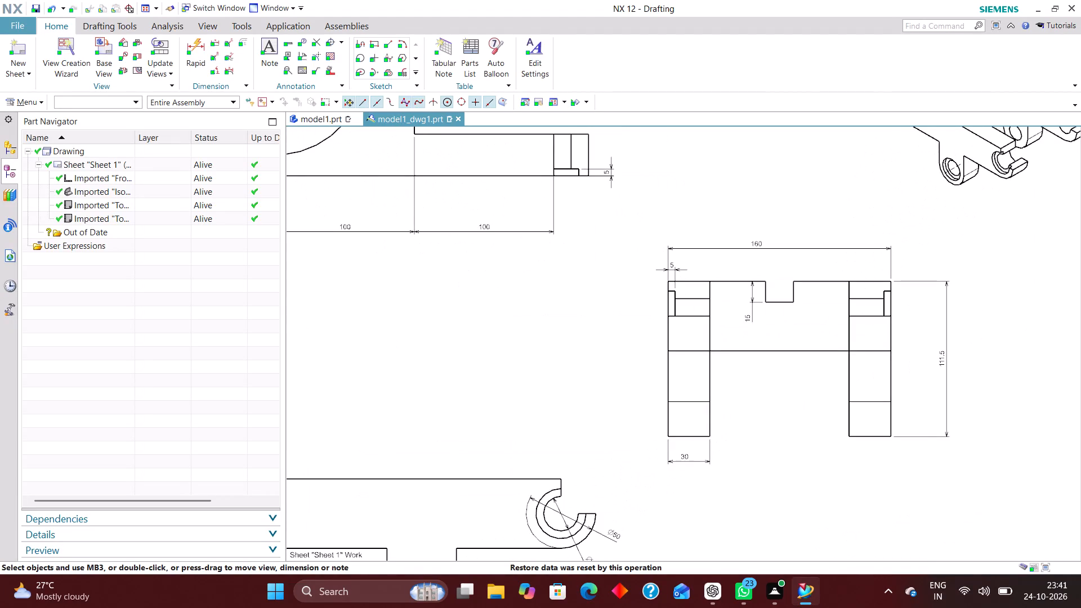
pyautogui.scroll(-2, 740, 459)
pyautogui.scroll(-3, 664, 386)
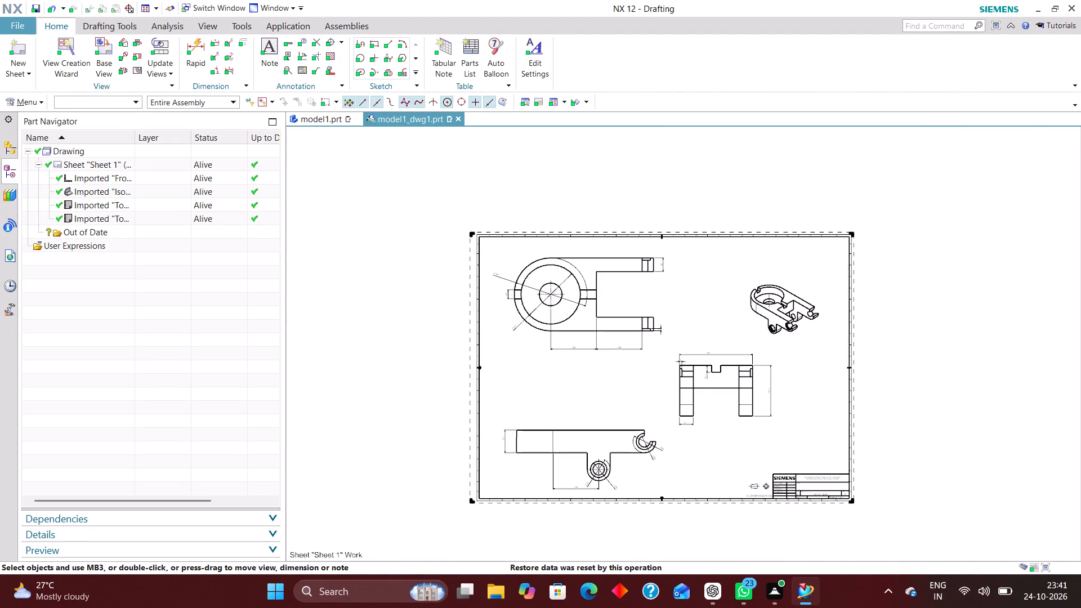
pyautogui.moveTo(737, 431); pyautogui.dragTo(707, 450, button='right')
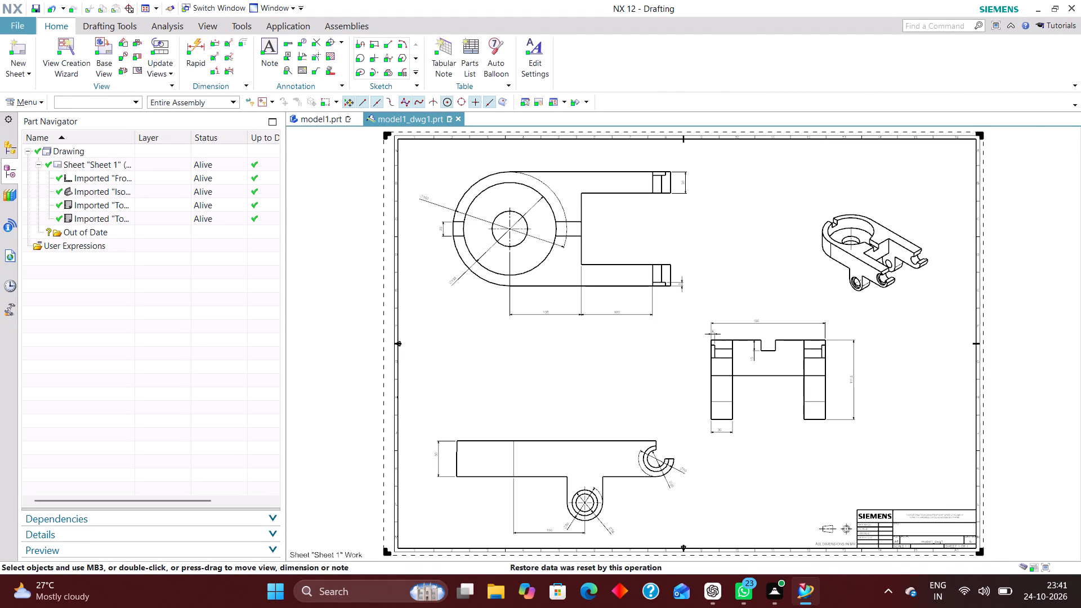
# Check the drawing sheet's size, scale, units and projection settings.
pyautogui.rightClick(378, 485)
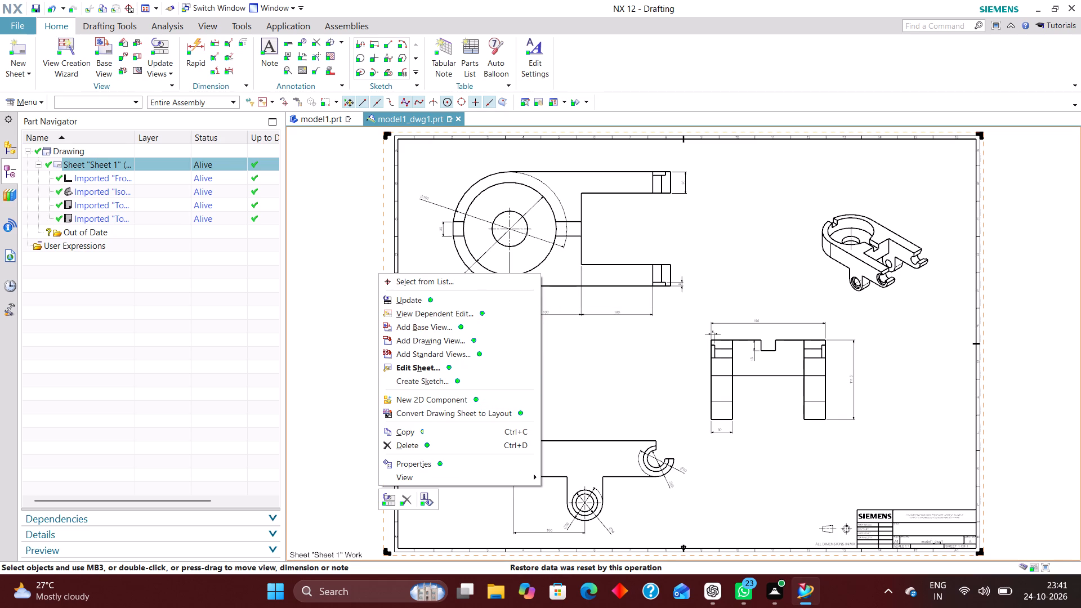
pyautogui.click(421, 367)
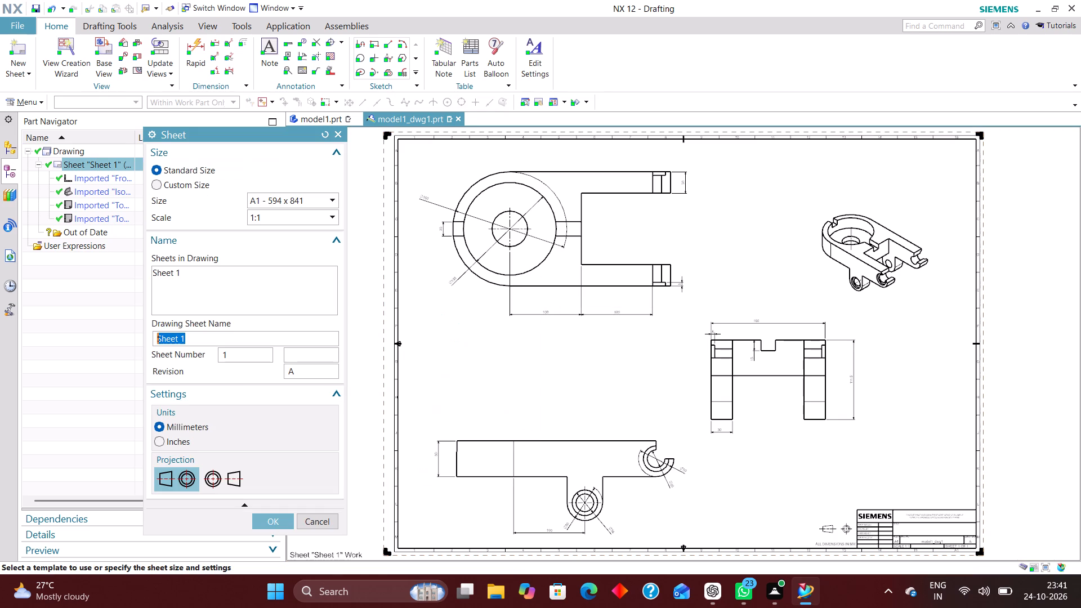
pyautogui.click(275, 526)
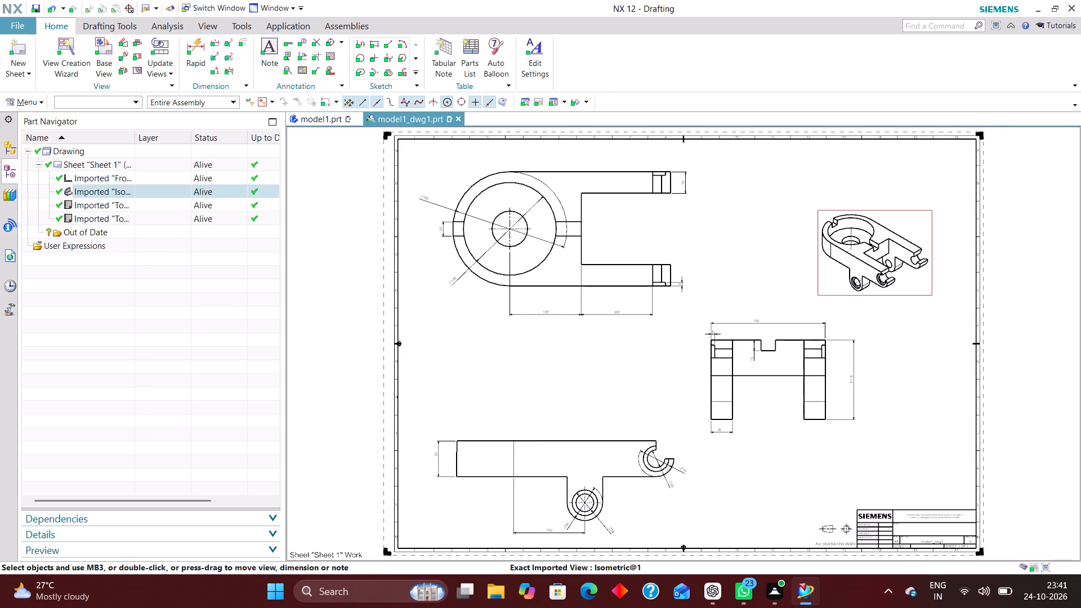
# In the isometric view's settings, show the view label with the Name label type and show the view scale.
pyautogui.rightClick(878, 296)
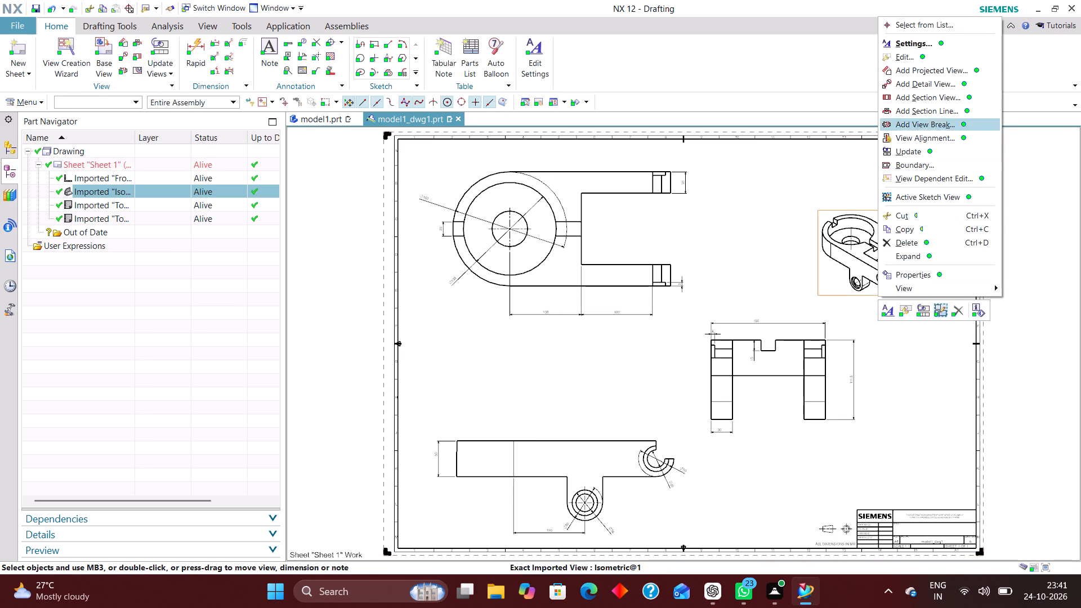
pyautogui.click(945, 47)
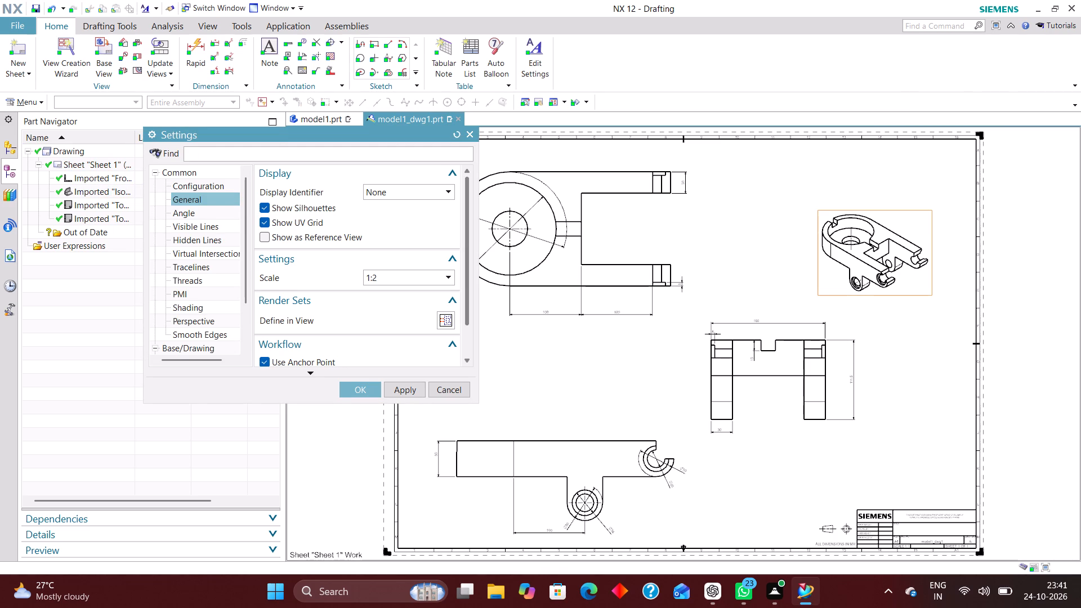
pyautogui.scroll(-3, 211, 320)
pyautogui.scroll(7, 206, 304)
pyautogui.scroll(-4, 204, 306)
pyautogui.scroll(6, 203, 298)
pyautogui.scroll(-2, 209, 325)
pyautogui.click(218, 289)
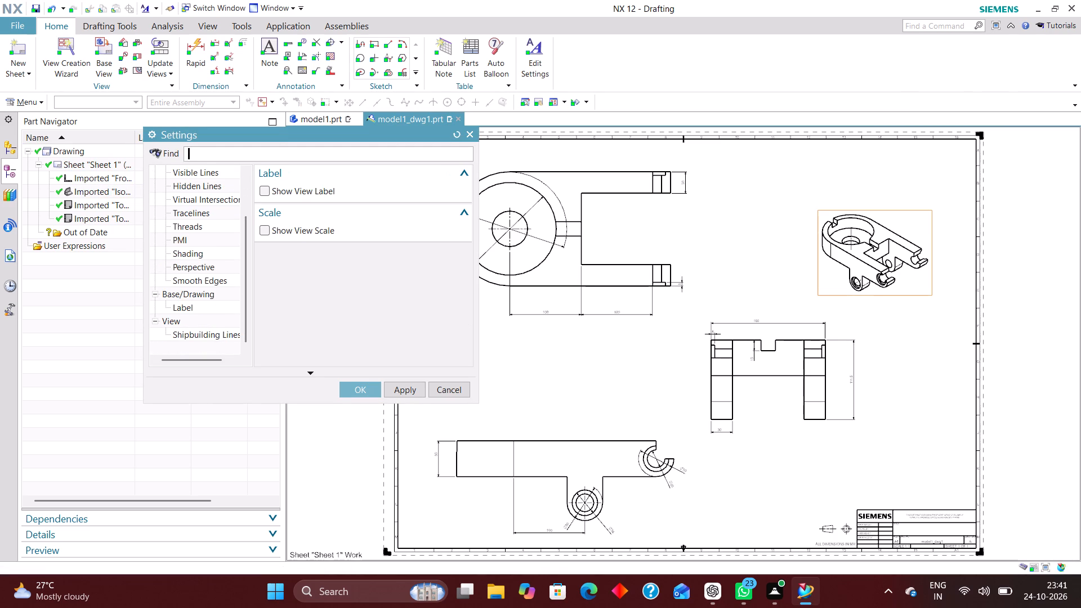
pyautogui.click(319, 190)
pyautogui.click(413, 247)
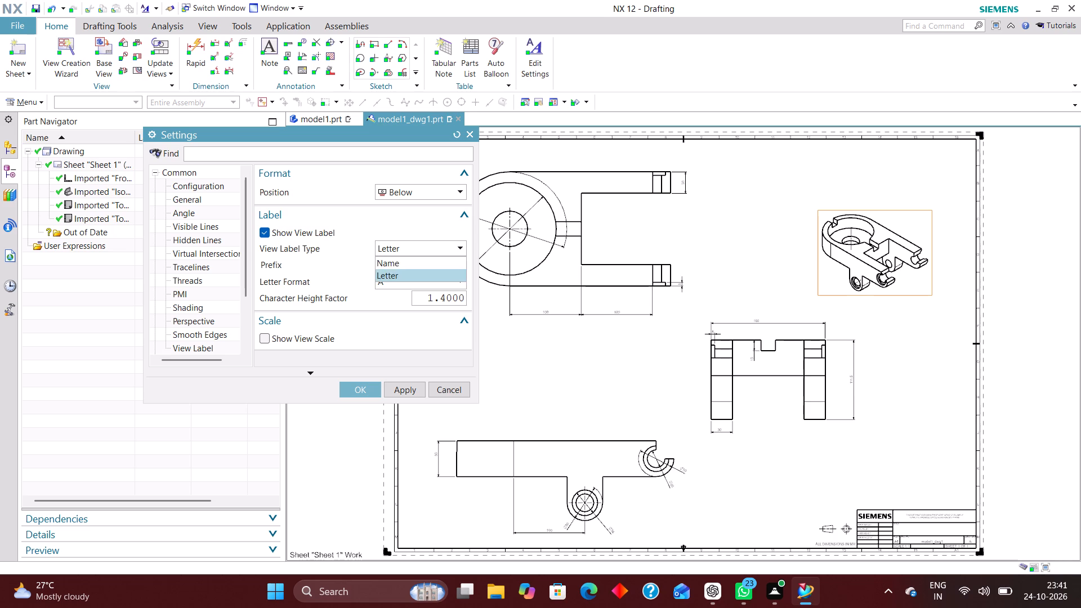
pyautogui.click(405, 260)
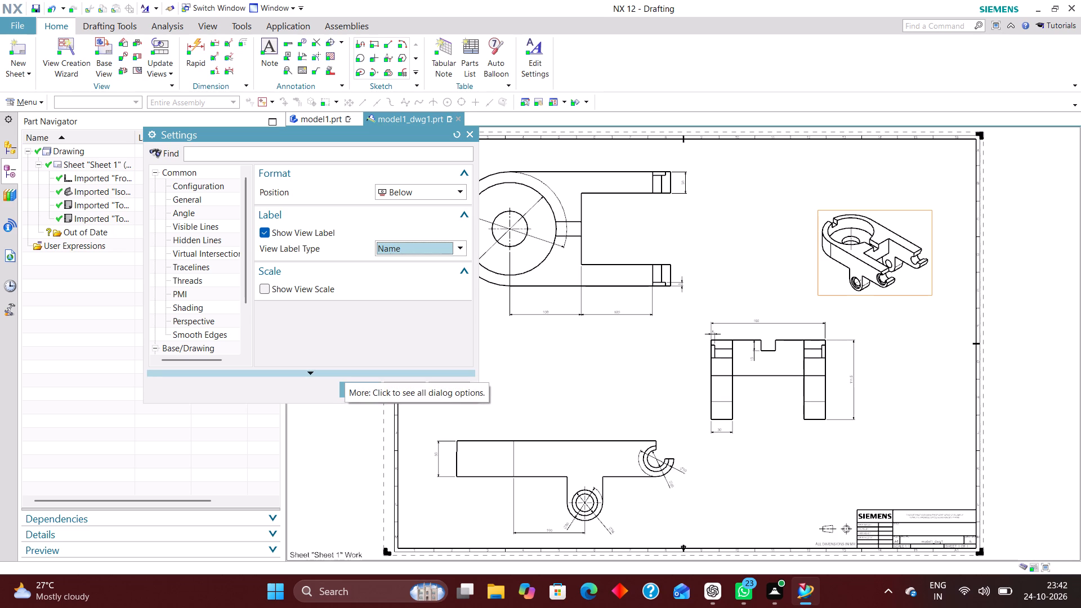
pyautogui.click(269, 286)
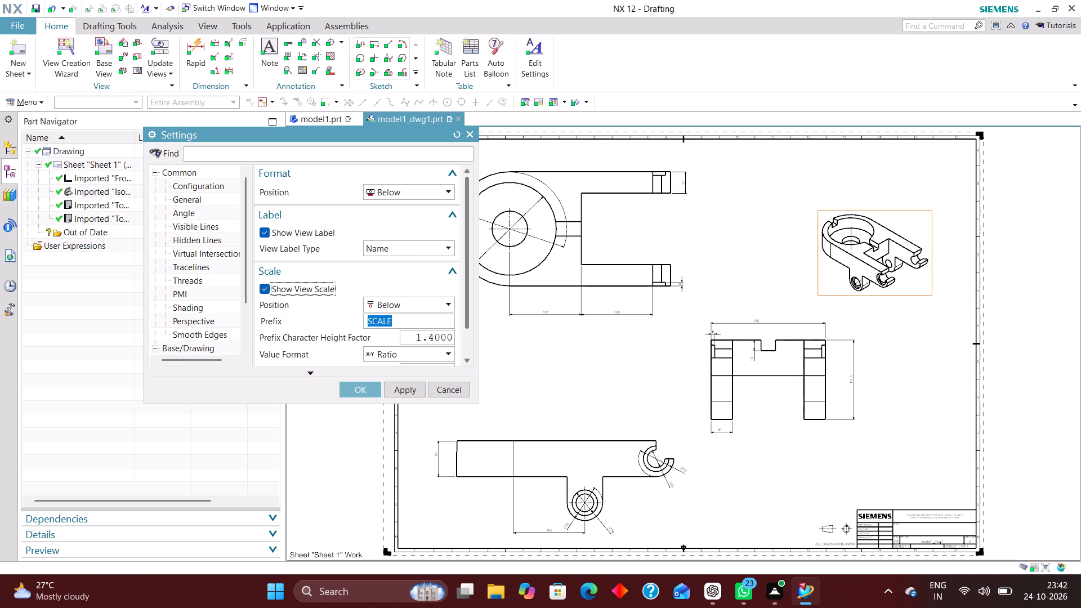
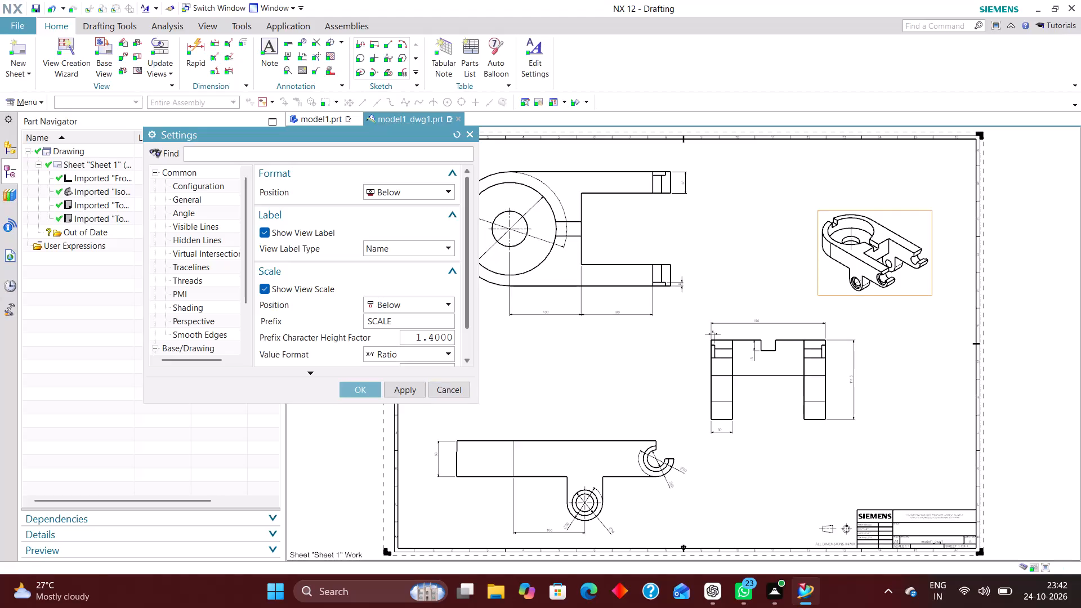
# Set the isometric view's scale label prefix to "SCALE :" and both the prefix and value character height factors to 1.
pyautogui.press('space')
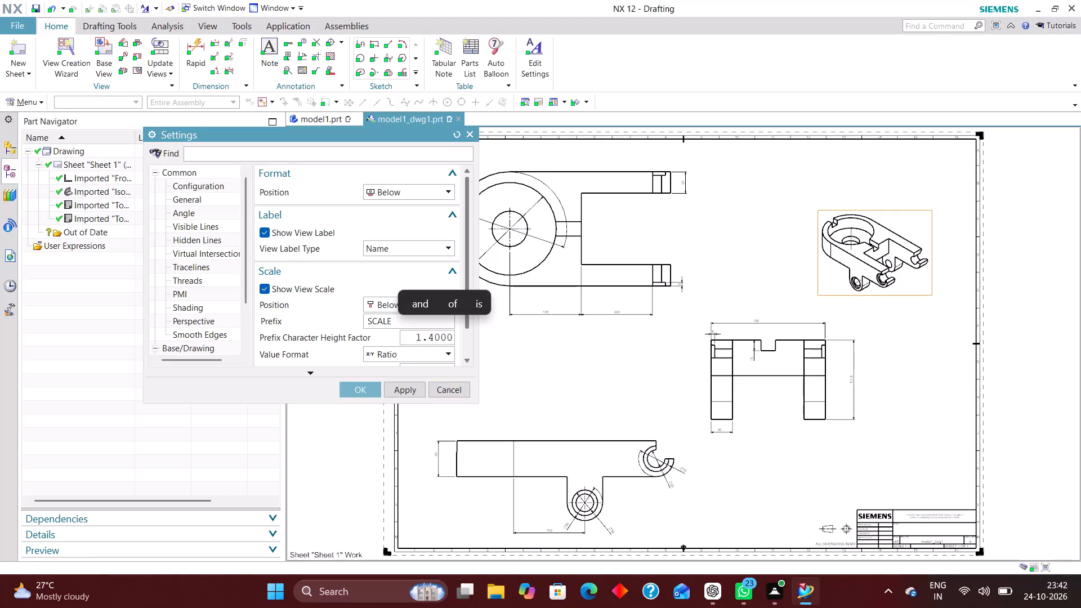
pyautogui.hotkey('shift', ':')
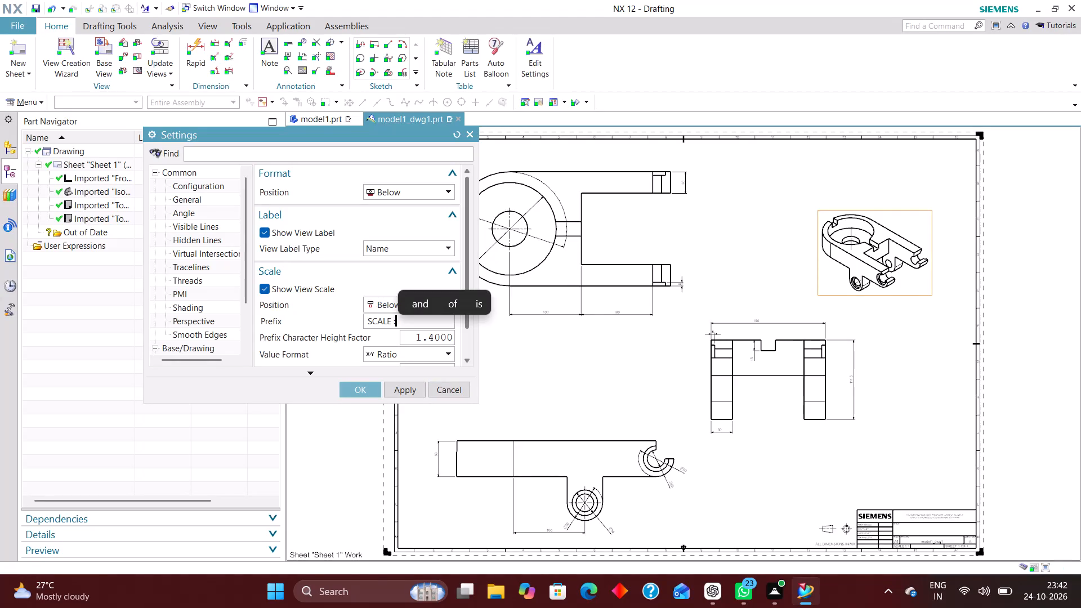
pyautogui.moveTo(417, 341); pyautogui.dragTo(520, 332)
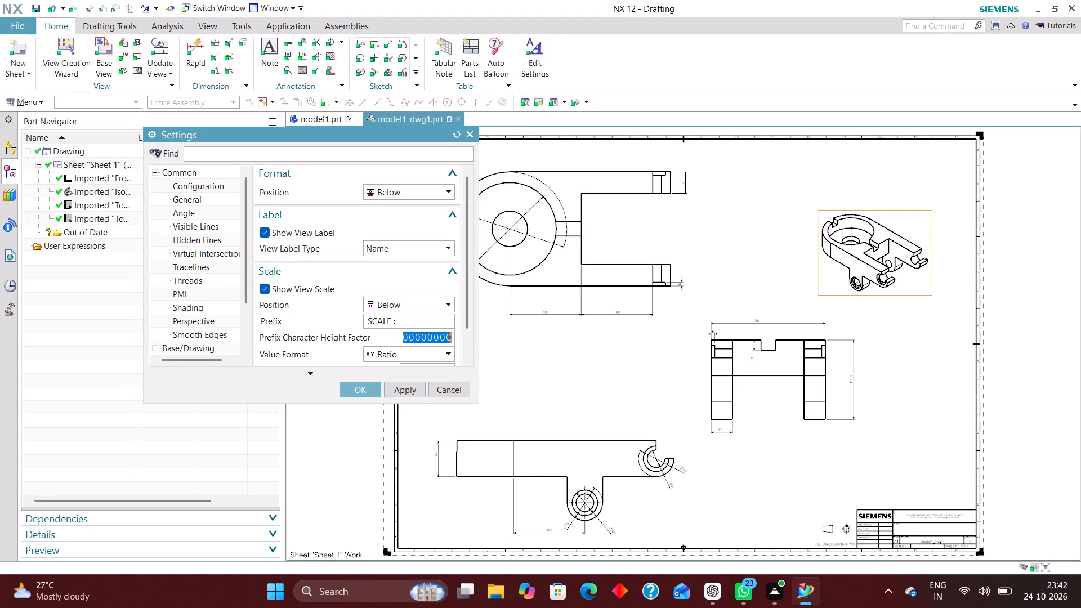
pyautogui.press('2')
pyautogui.press('Return')
pyautogui.scroll(-4, 428, 281)
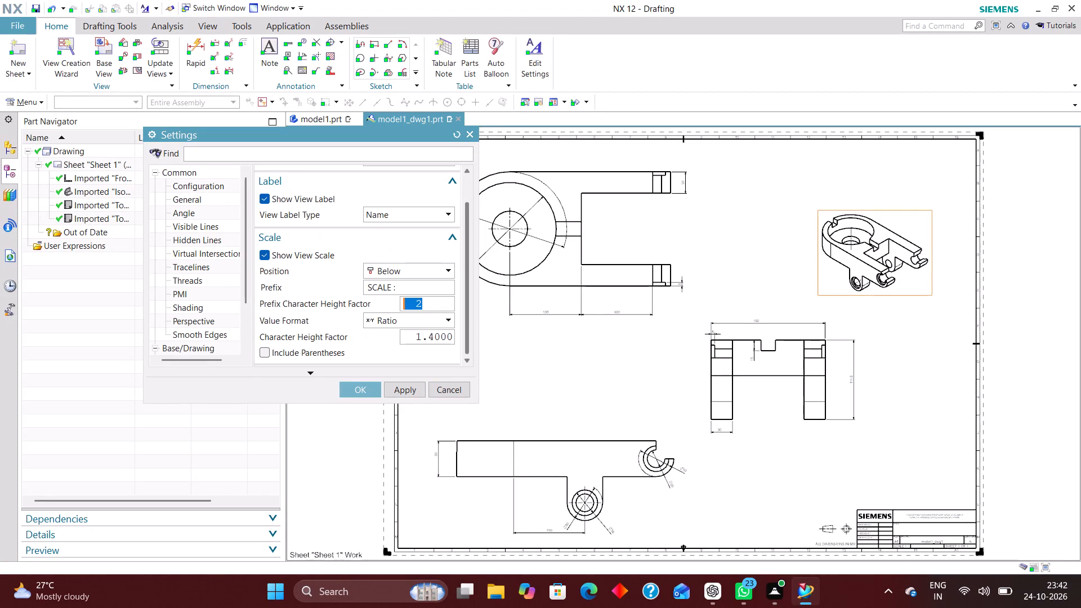
pyautogui.press('BackSpace')
pyautogui.press('1')
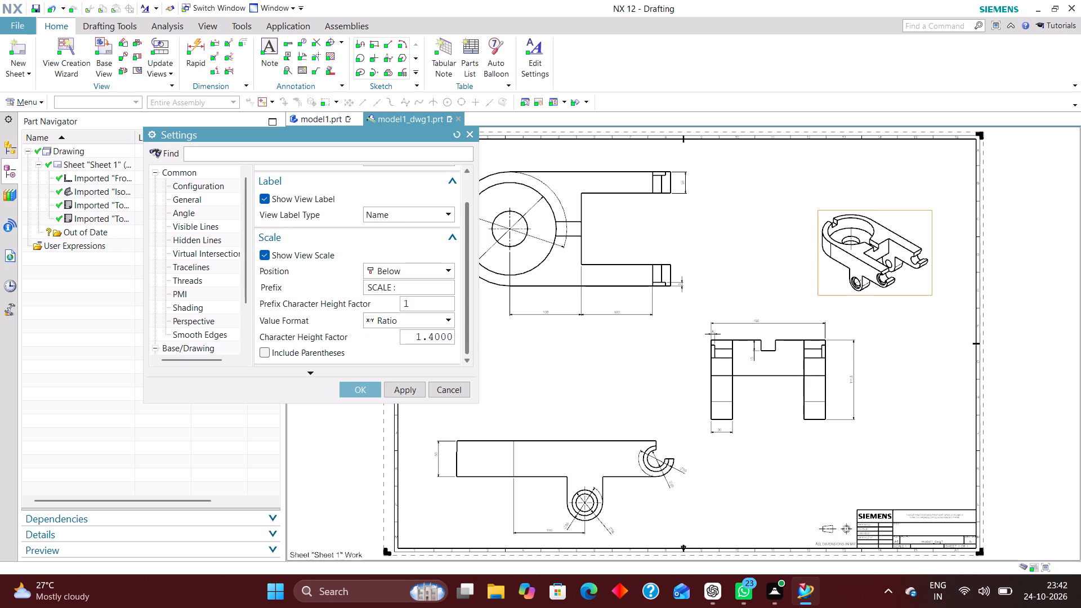
pyautogui.moveTo(414, 334); pyautogui.dragTo(553, 337)
pyautogui.press('1')
pyautogui.press('Return')
pyautogui.click(365, 391)
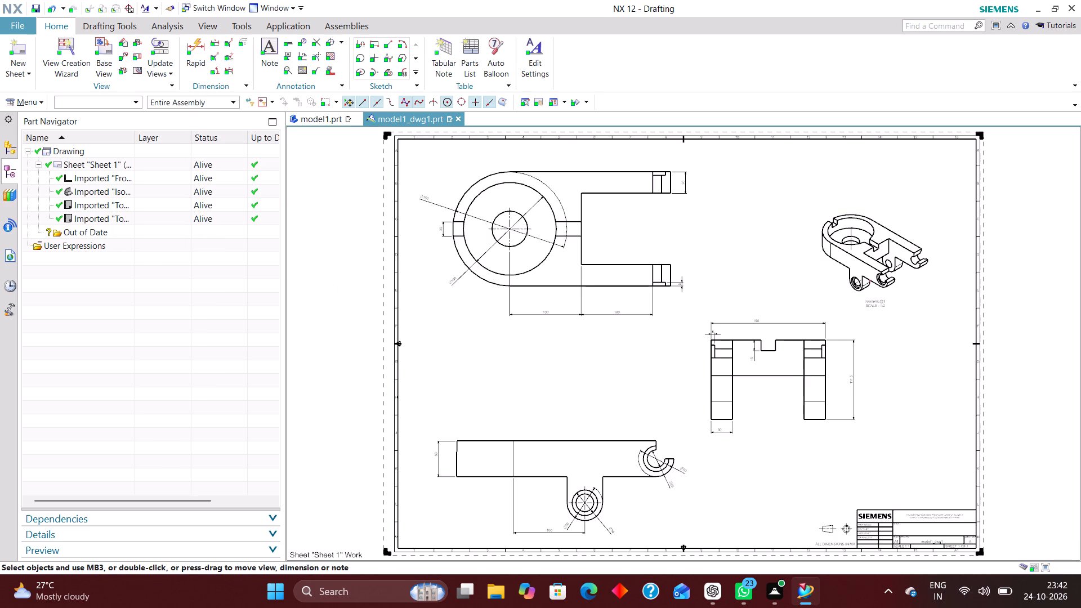
# Show a view label of type Name below the U-shaped Top@4 view.
pyautogui.scroll(6, 876, 309)
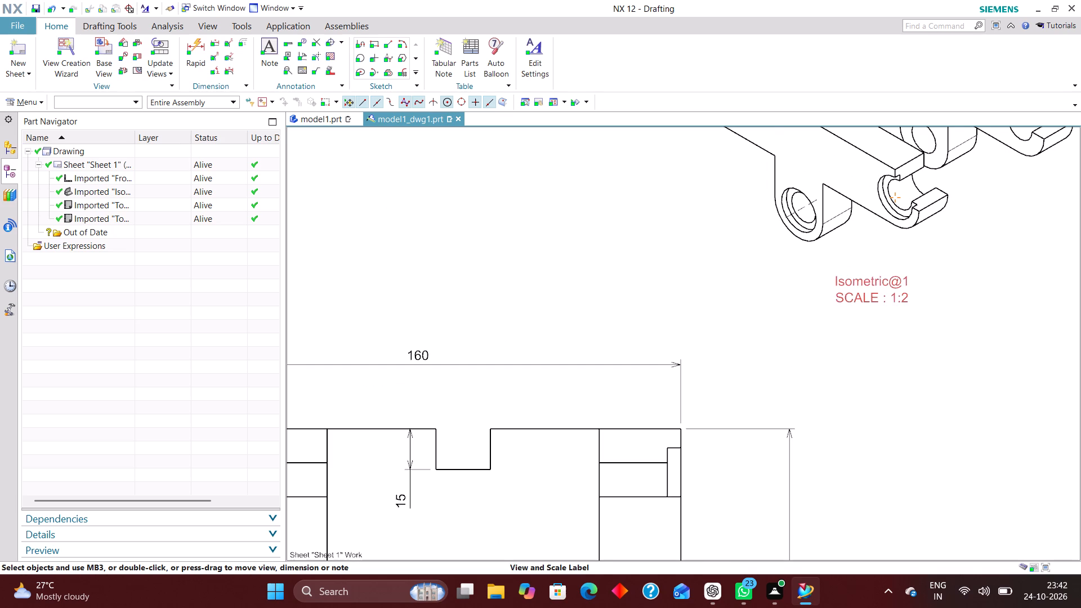
pyautogui.scroll(-6, 884, 283)
pyautogui.scroll(2, 809, 405)
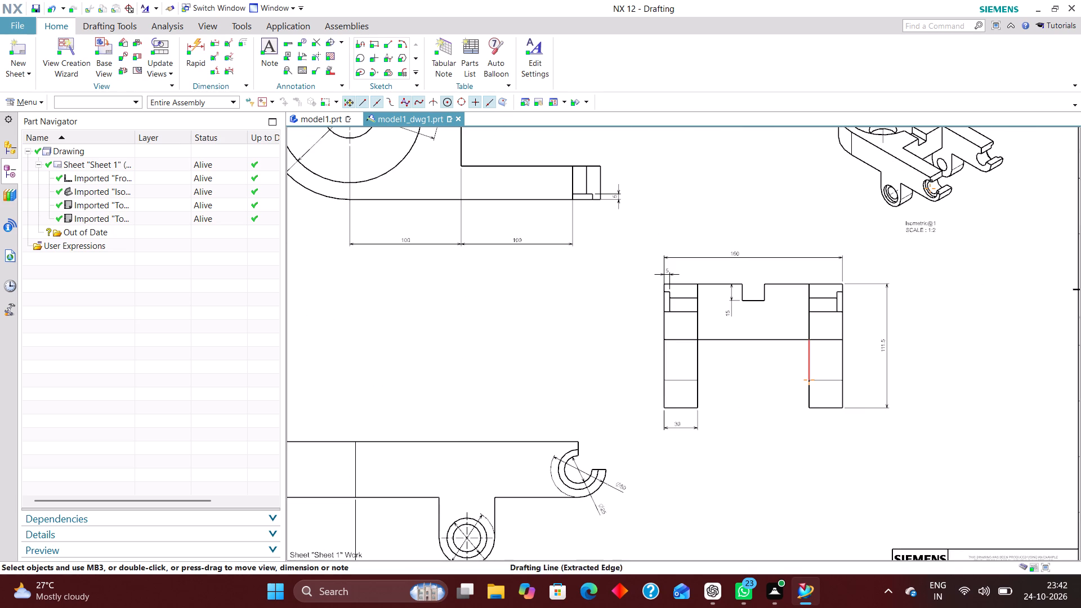
pyautogui.rightClick(788, 275)
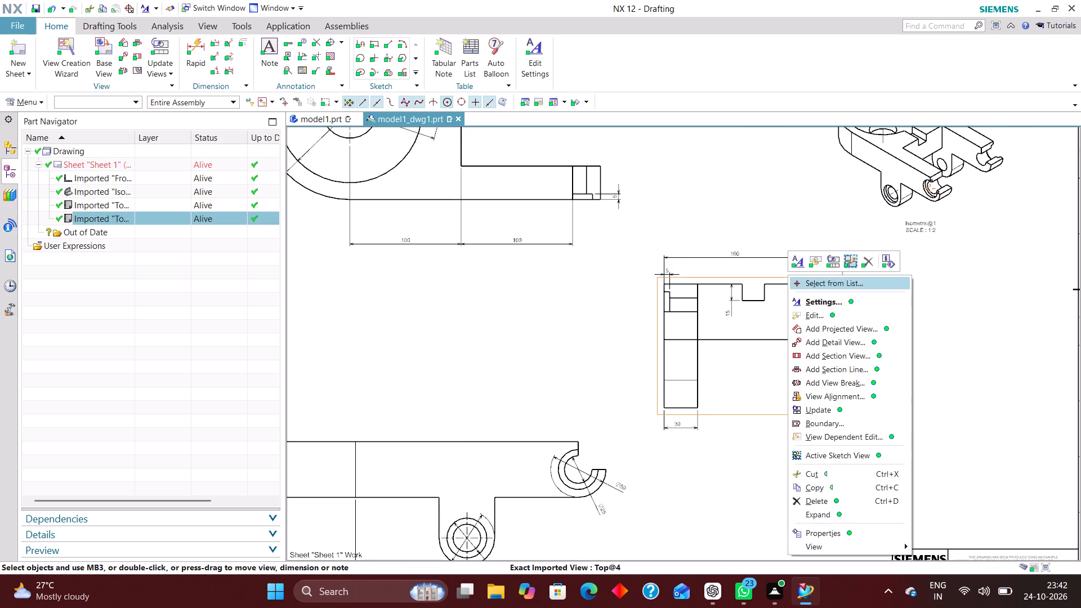
pyautogui.click(820, 299)
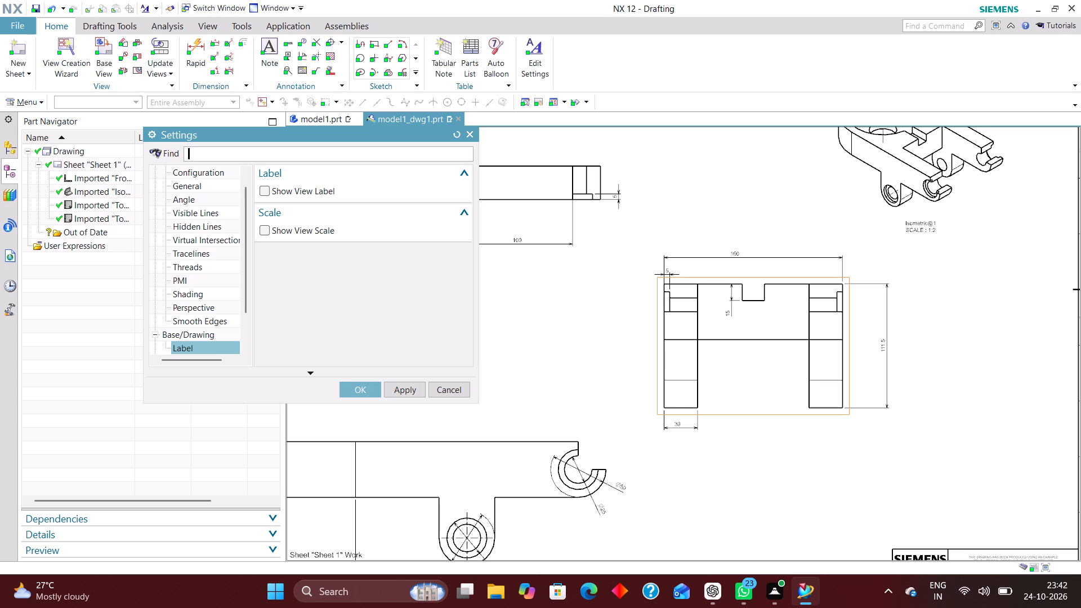
pyautogui.click(261, 191)
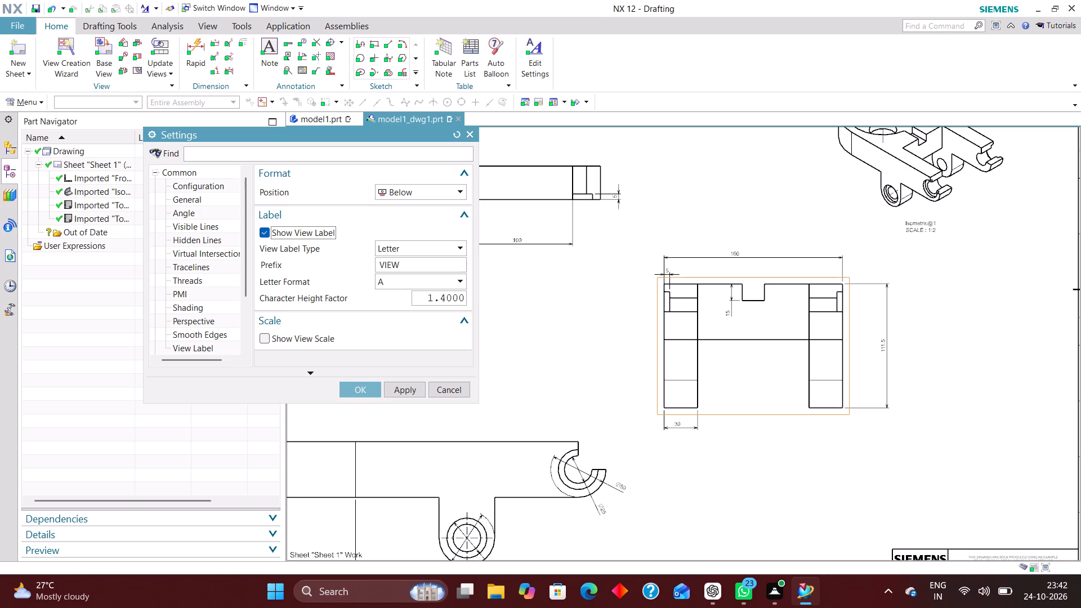
pyautogui.click(413, 244)
pyautogui.click(412, 256)
pyautogui.click(412, 260)
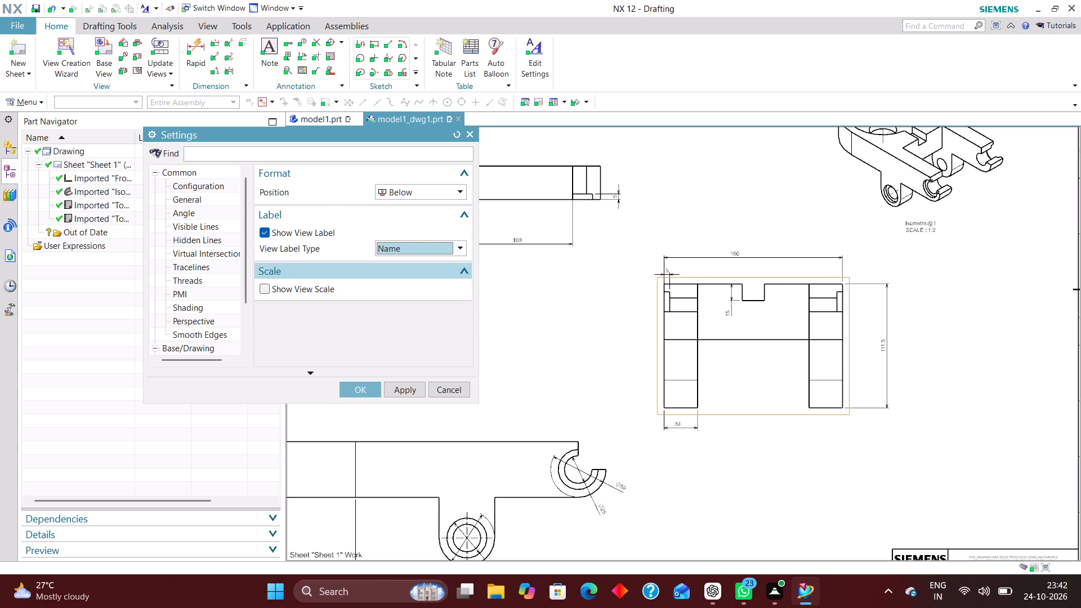
pyautogui.click(358, 391)
# Show a view label of type Name below the Top@2 view with the large ring and two arms.
pyautogui.scroll(-2, 664, 396)
pyautogui.scroll(2, 529, 283)
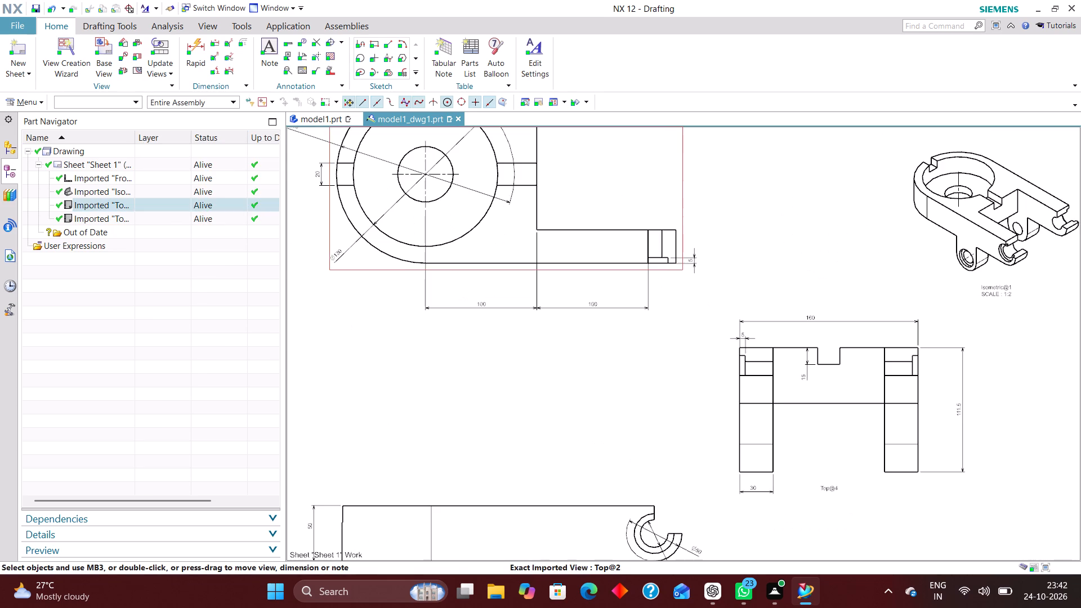
pyautogui.rightClick(504, 266)
pyautogui.click(534, 290)
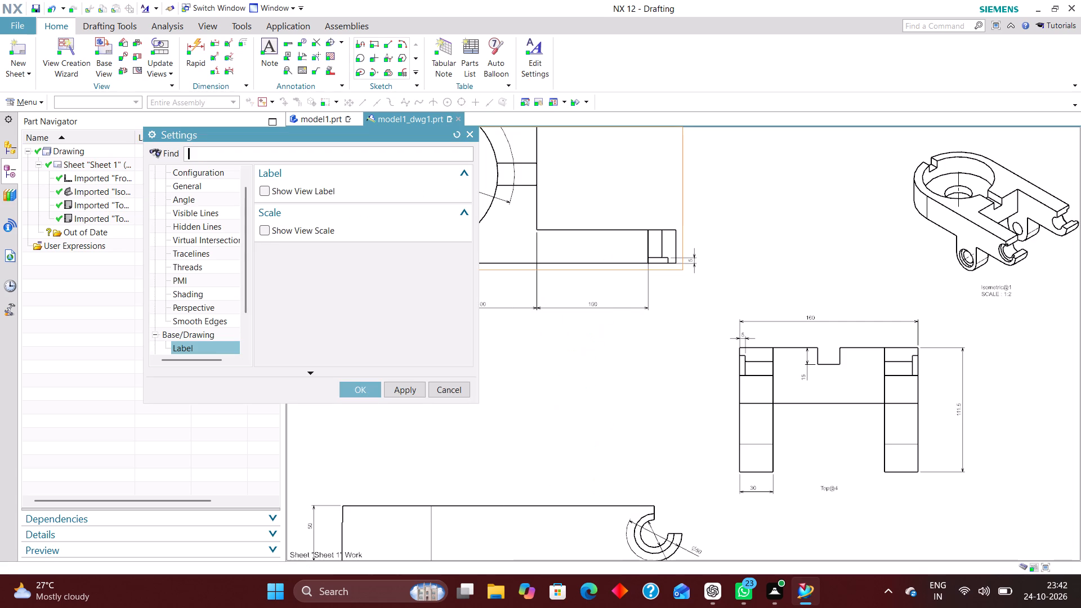
pyautogui.click(366, 196)
pyautogui.click(264, 191)
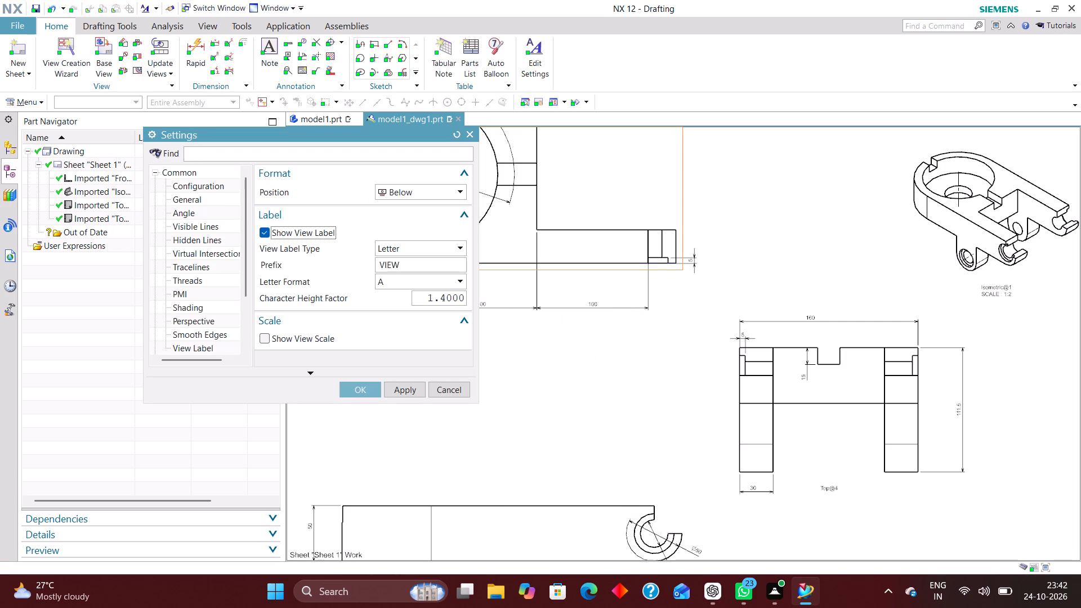
pyautogui.click(407, 246)
pyautogui.click(404, 260)
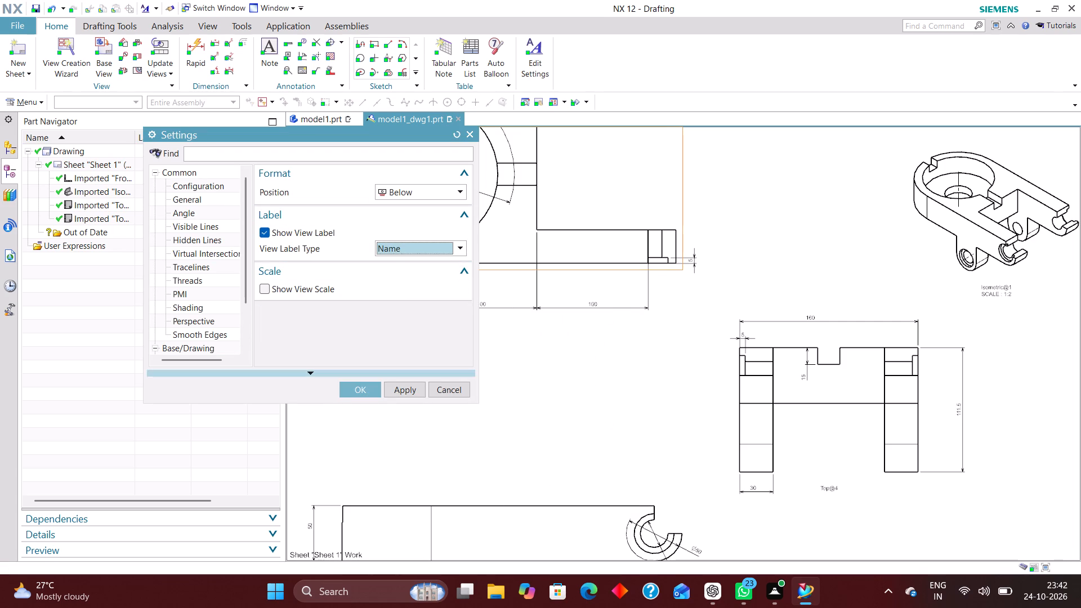
pyautogui.click(368, 384)
# Show a view label of type Name below the Front@3 view with the hook and round boss.
pyautogui.scroll(-5, 507, 257)
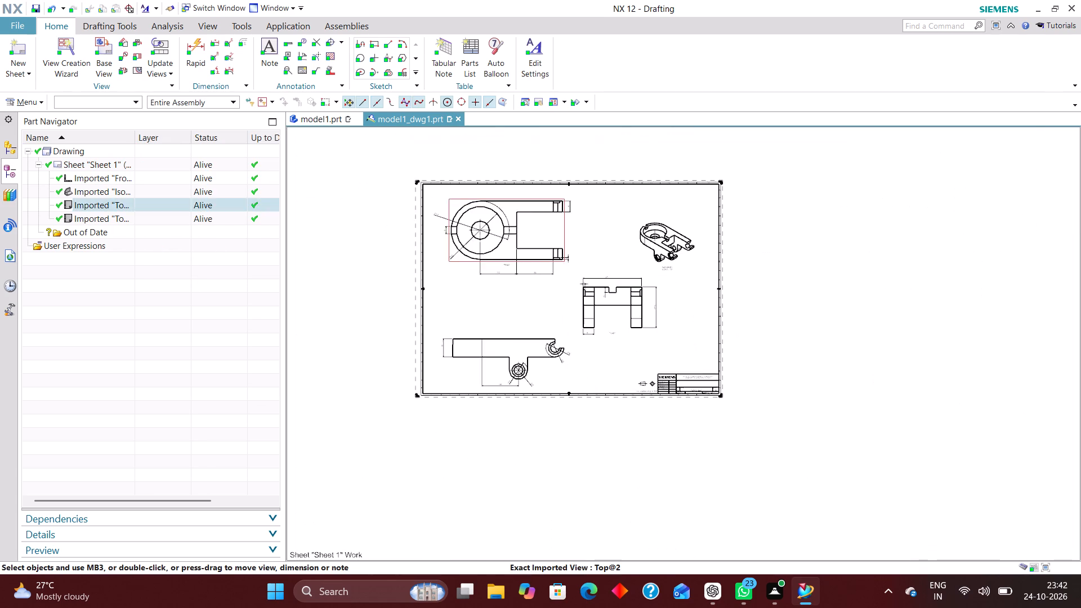
pyautogui.scroll(4, 506, 351)
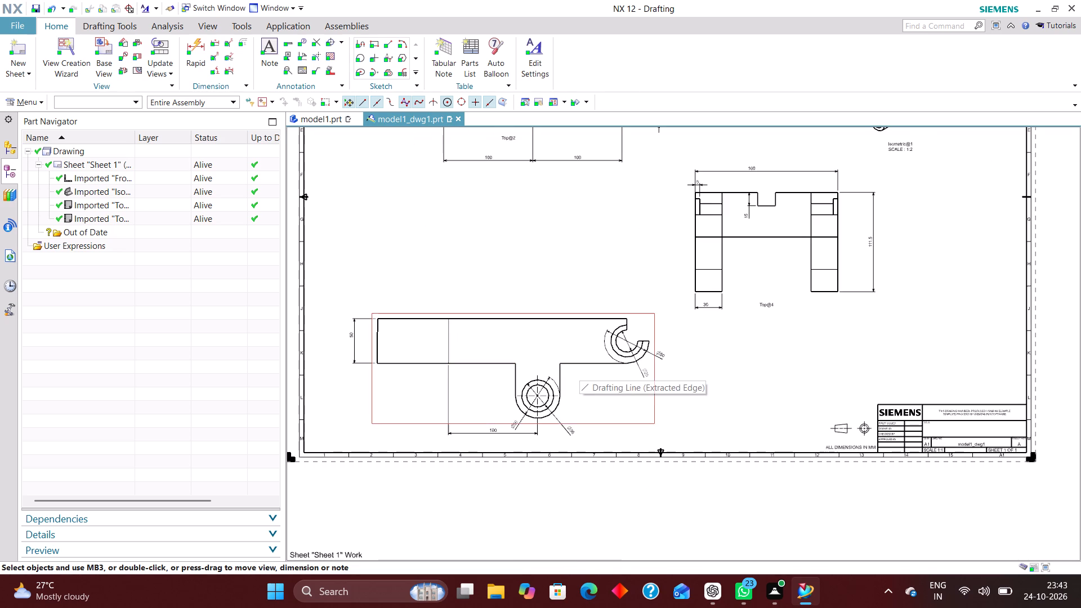
pyautogui.rightClick(579, 313)
pyautogui.click(629, 61)
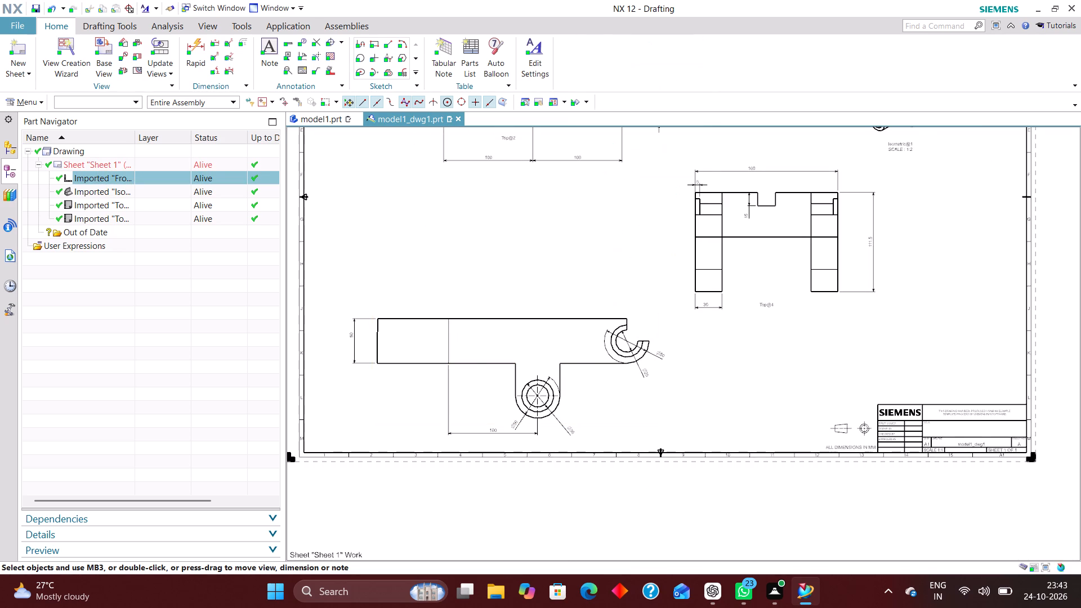
pyautogui.click(304, 190)
pyautogui.click(412, 252)
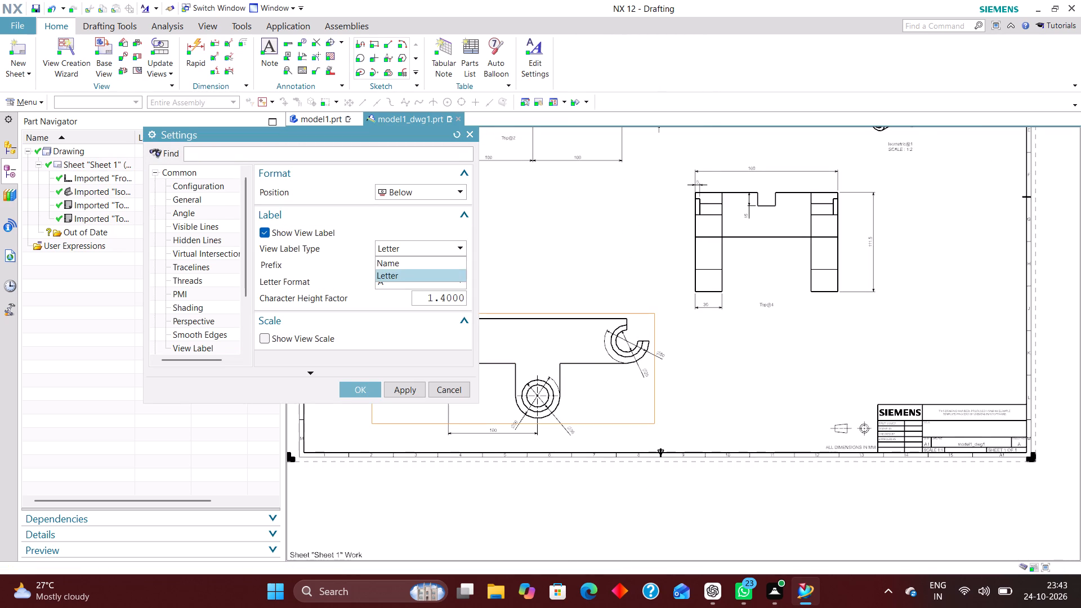
pyautogui.click(405, 262)
pyautogui.click(364, 388)
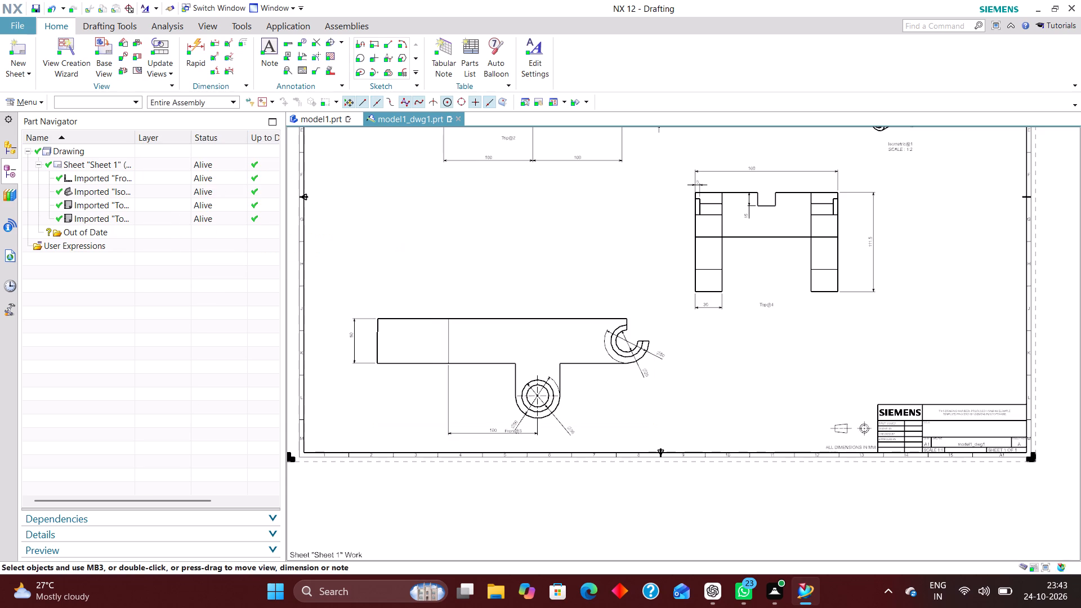
# Move the Front@3 label off the 100 dimension into the clear space beside the round boss, above the Ø36 text.
pyautogui.scroll(5, 498, 428)
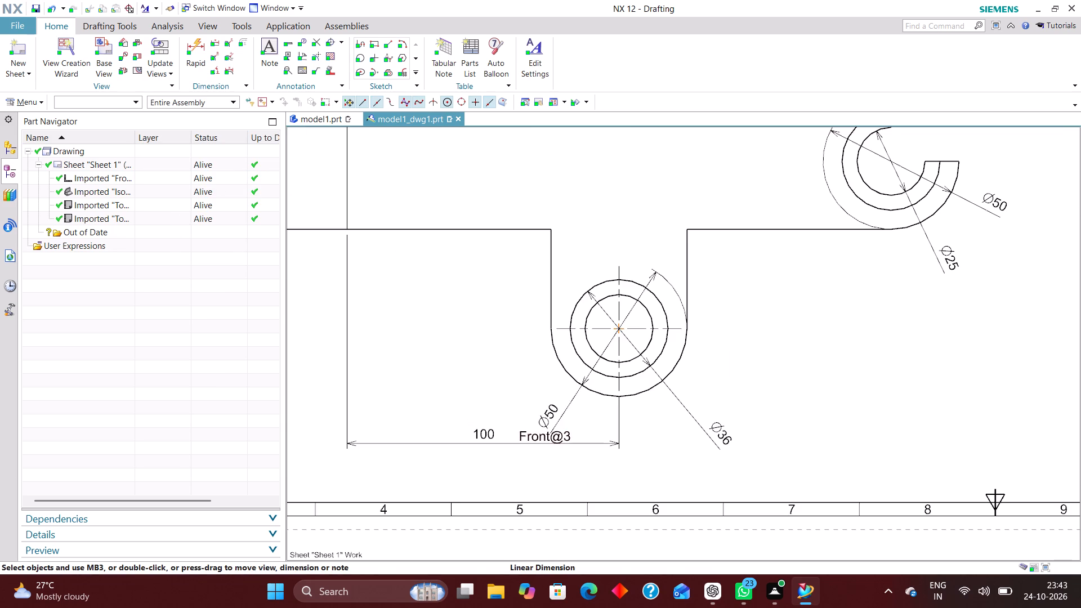
pyautogui.moveTo(546, 439); pyautogui.dragTo(718, 365)
pyautogui.moveTo(723, 360); pyautogui.dragTo(729, 354)
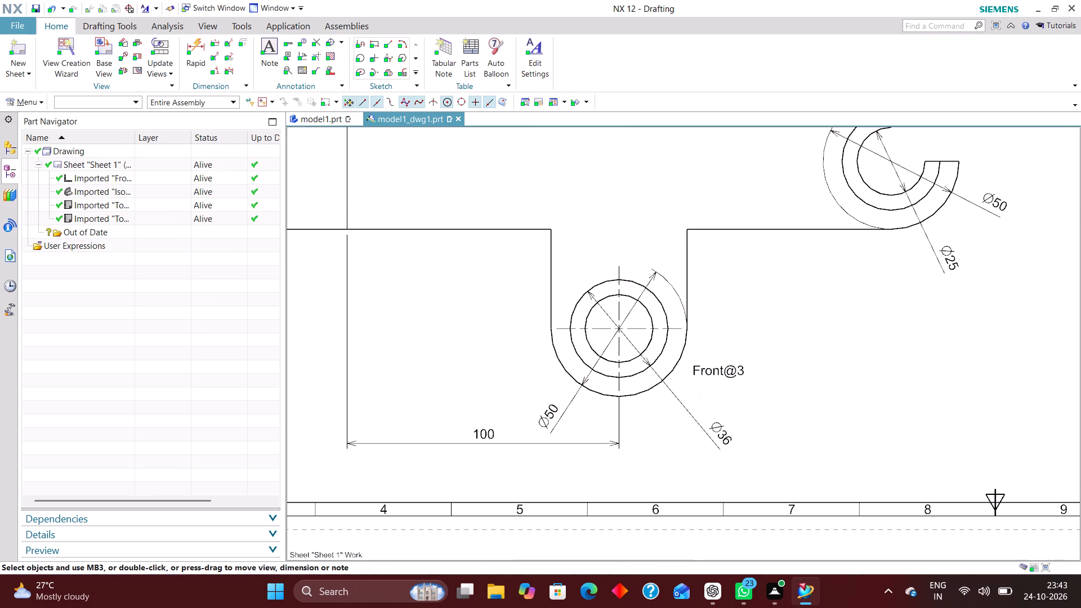
pyautogui.moveTo(729, 354); pyautogui.dragTo(751, 346)
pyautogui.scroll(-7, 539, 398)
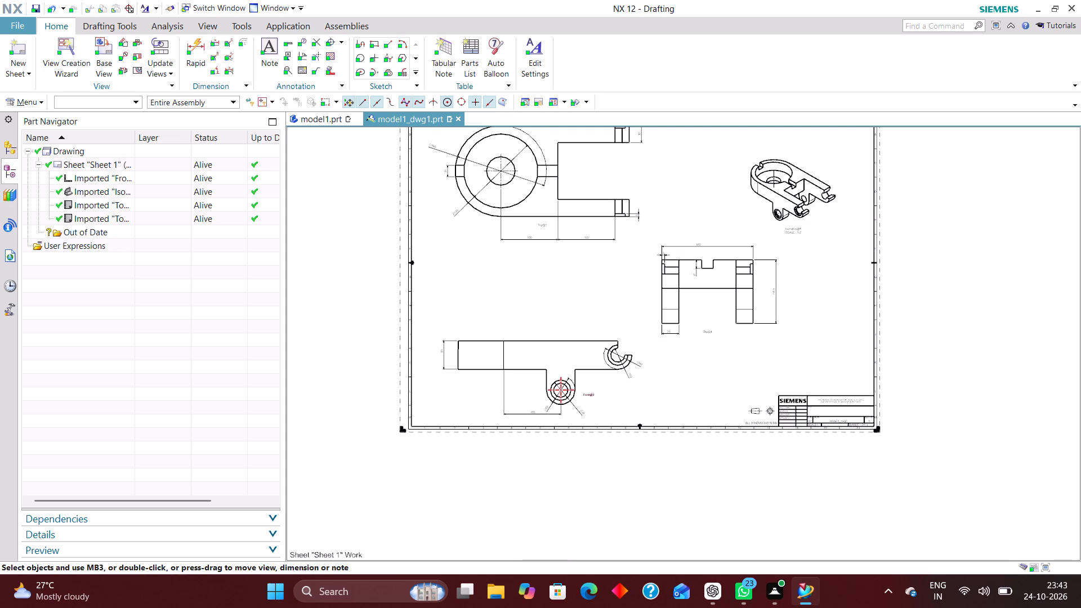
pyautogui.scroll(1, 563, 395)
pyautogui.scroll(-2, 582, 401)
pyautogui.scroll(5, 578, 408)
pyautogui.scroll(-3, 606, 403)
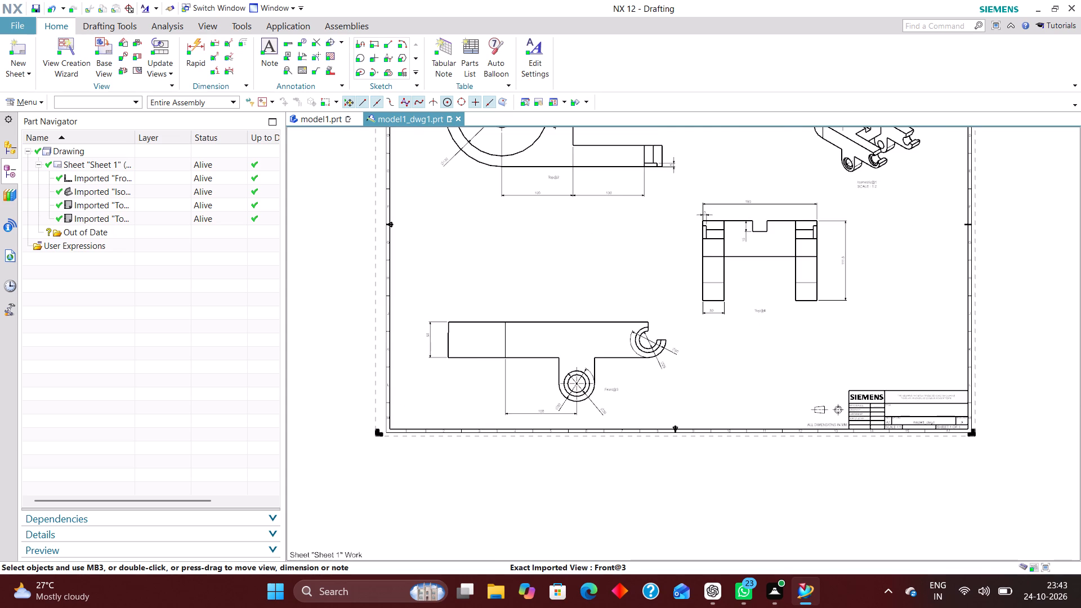
# Rename the imported isometric view as ISOMETRIC VIEW.
pyautogui.click(143, 193)
pyautogui.rightClick(143, 193)
pyautogui.click(211, 420)
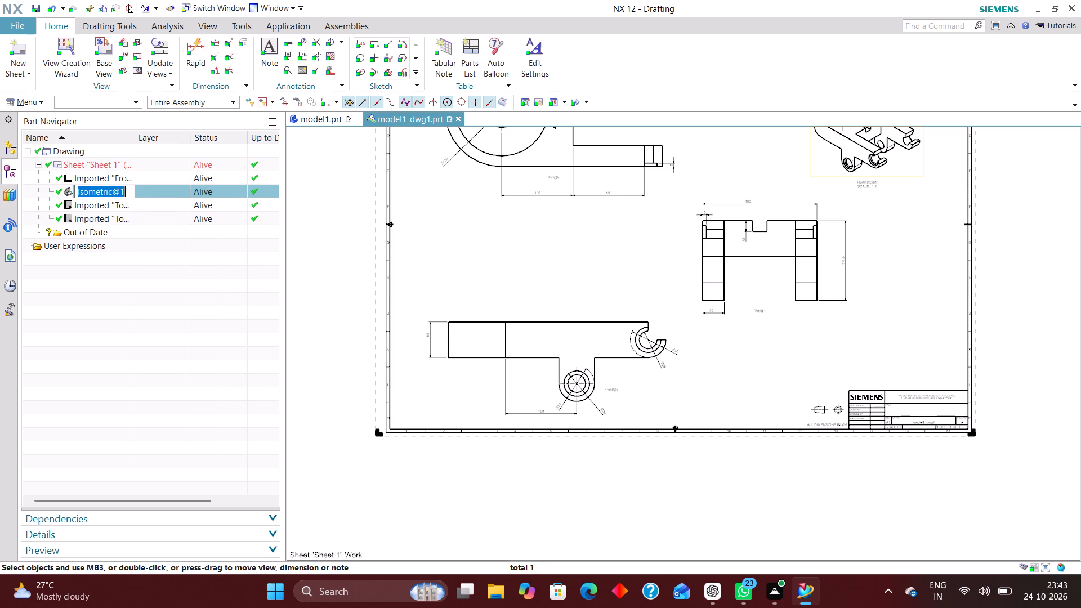
pyautogui.write('ISOMETRIC VIEW')
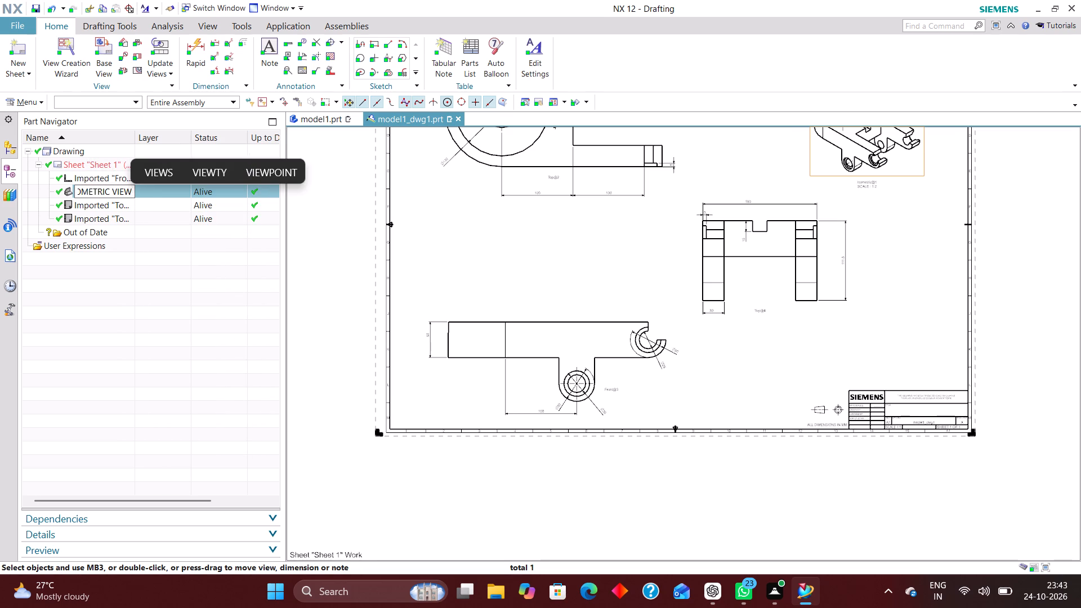
pyautogui.press('Return')
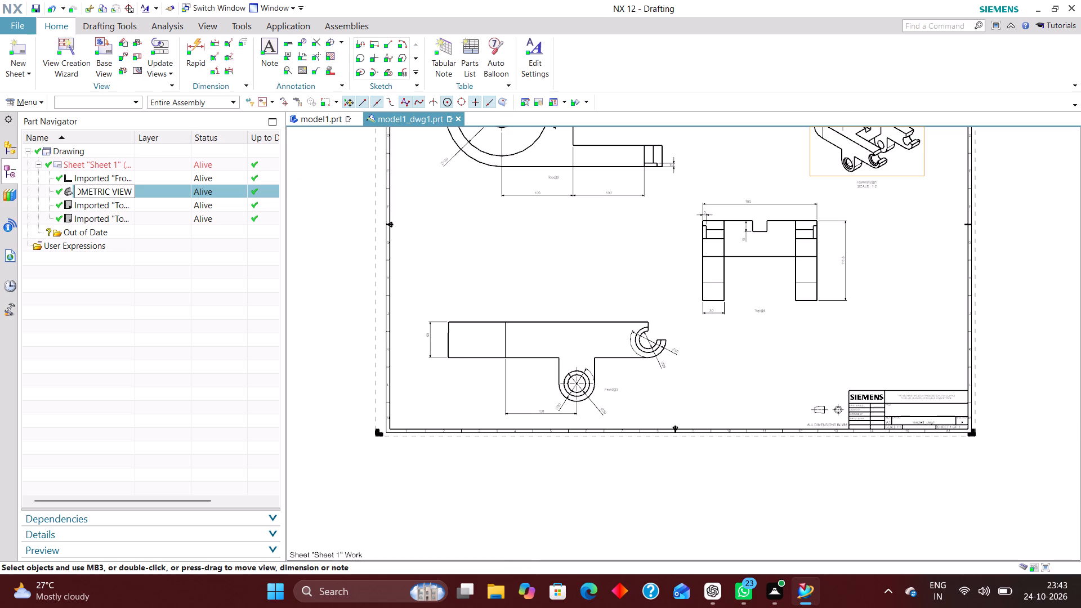
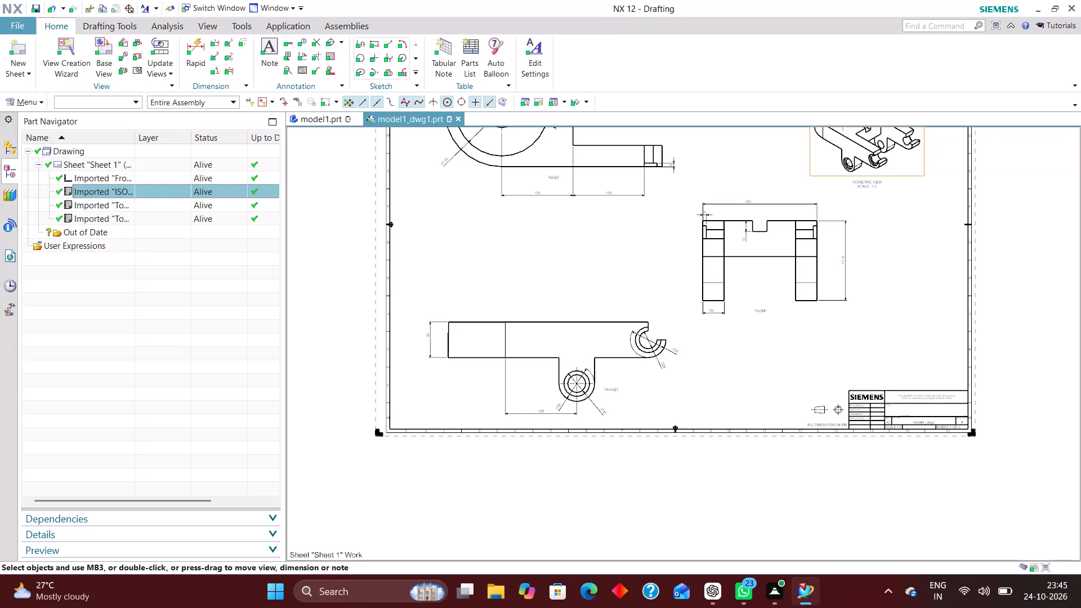
# Rename the imported Top@2 view as TOP VIEW.
pyautogui.moveTo(596, 258); pyautogui.dragTo(520, 336, button='right')
pyautogui.moveTo(628, 220); pyautogui.dragTo(625, 294, button='right')
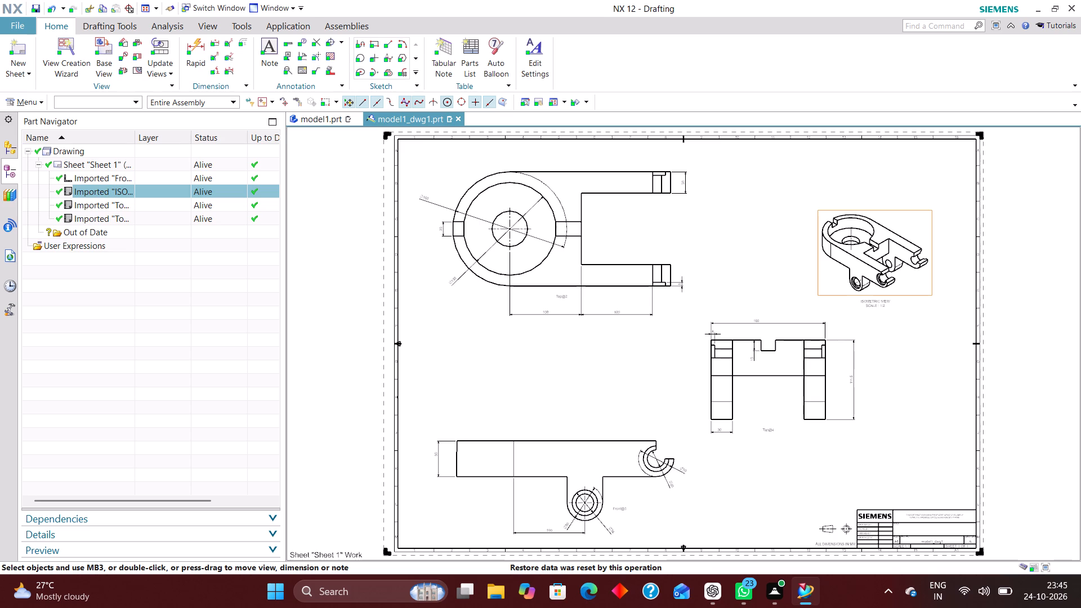
pyautogui.click(145, 206)
pyautogui.rightClick(145, 206)
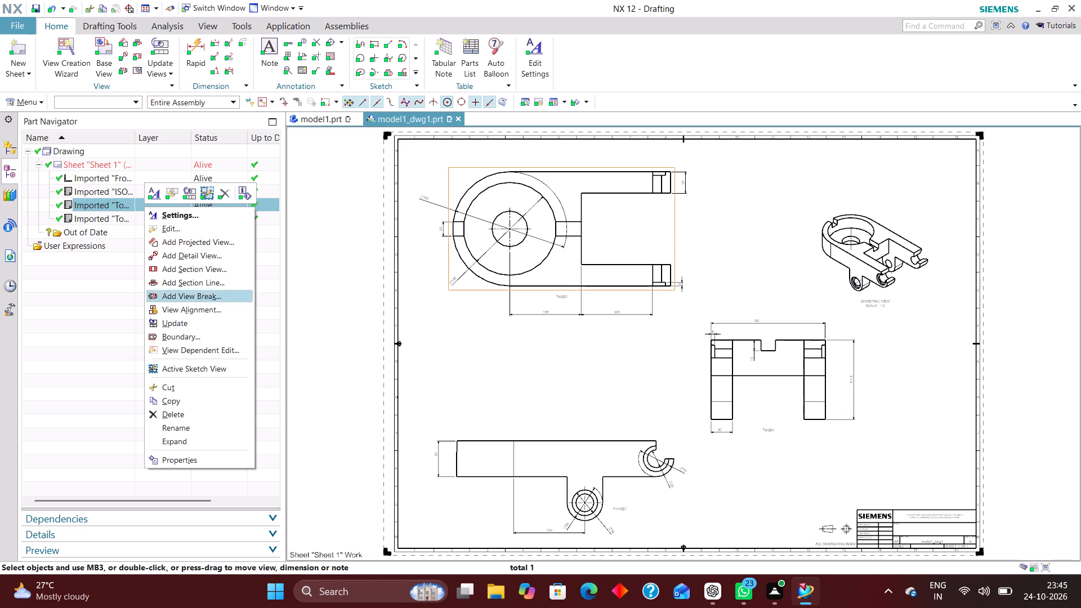
pyautogui.click(202, 428)
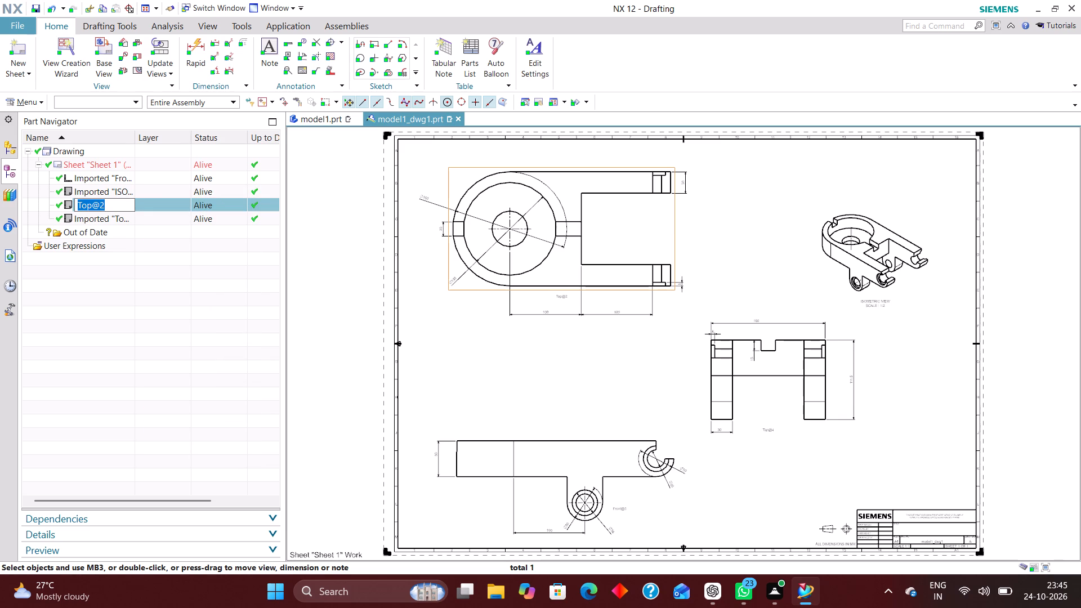
pyautogui.write('TOP VIEW')
pyautogui.press('Return')
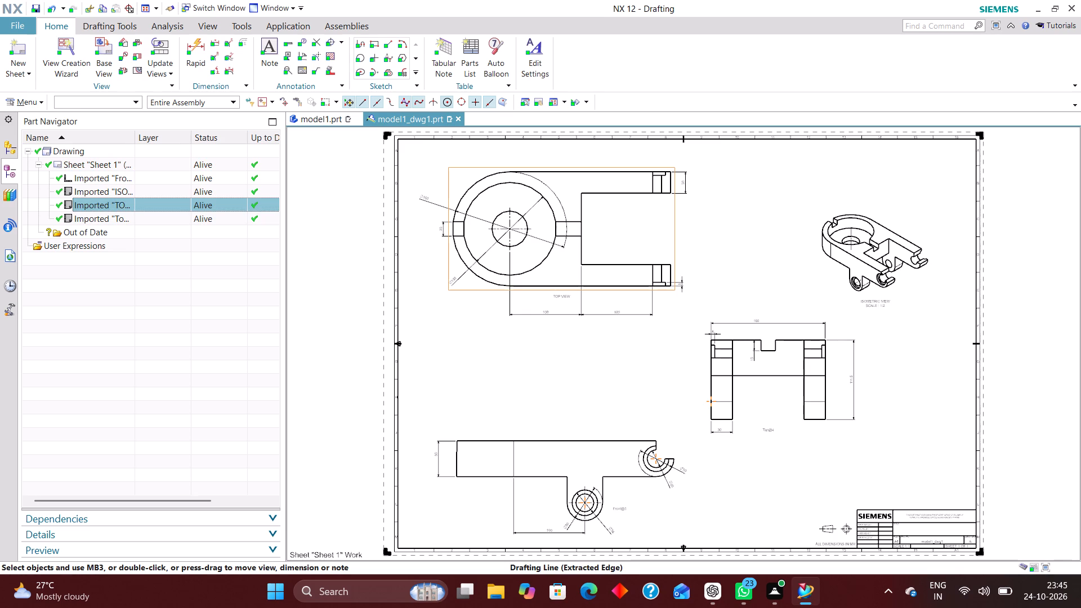
# Rename the imported Top@4 view as SIDE VIEW.
pyautogui.click(139, 217)
pyautogui.rightClick(139, 216)
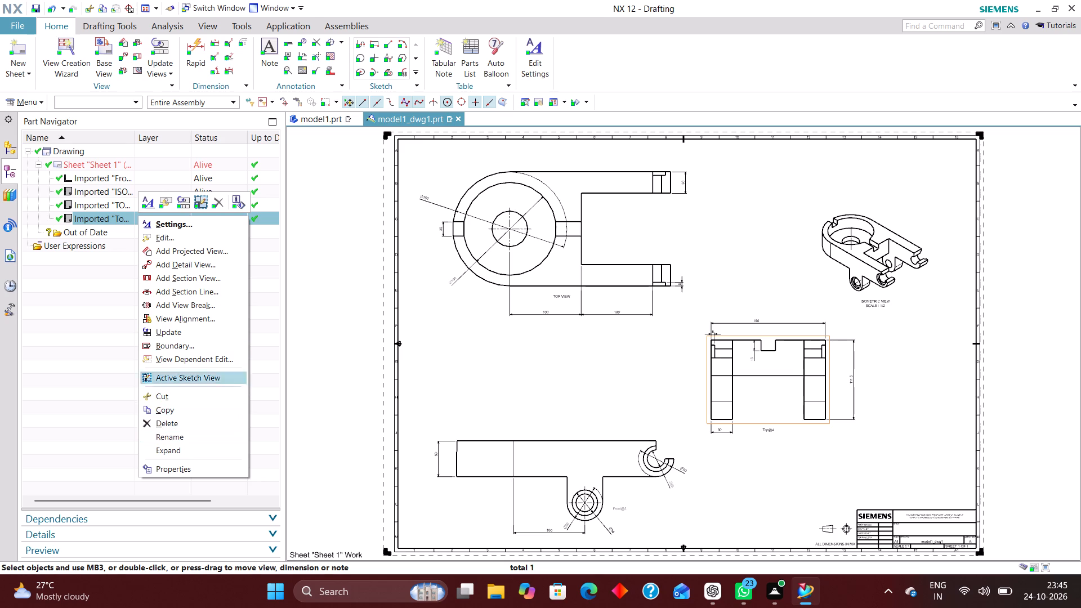
pyautogui.click(194, 439)
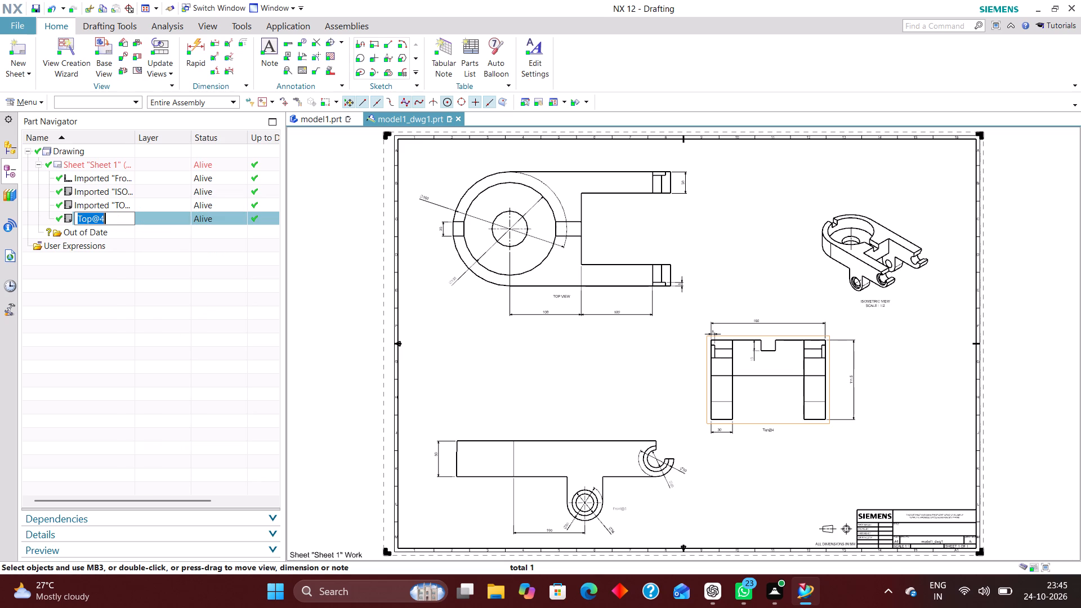
pyautogui.press('s')
pyautogui.write('IDE')
pyautogui.press('space')
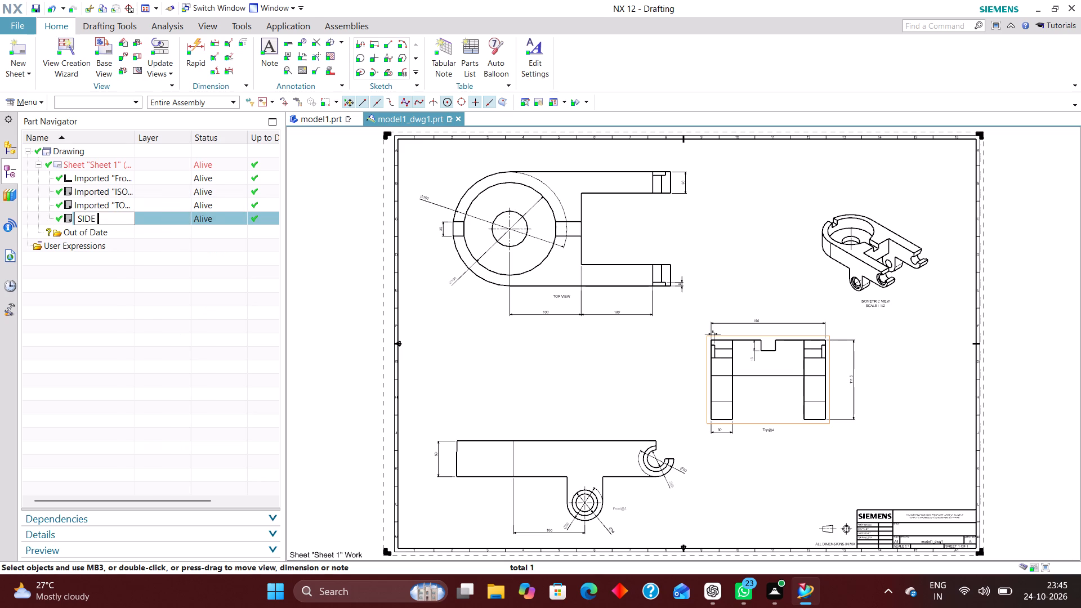
pyautogui.write('VIEW')
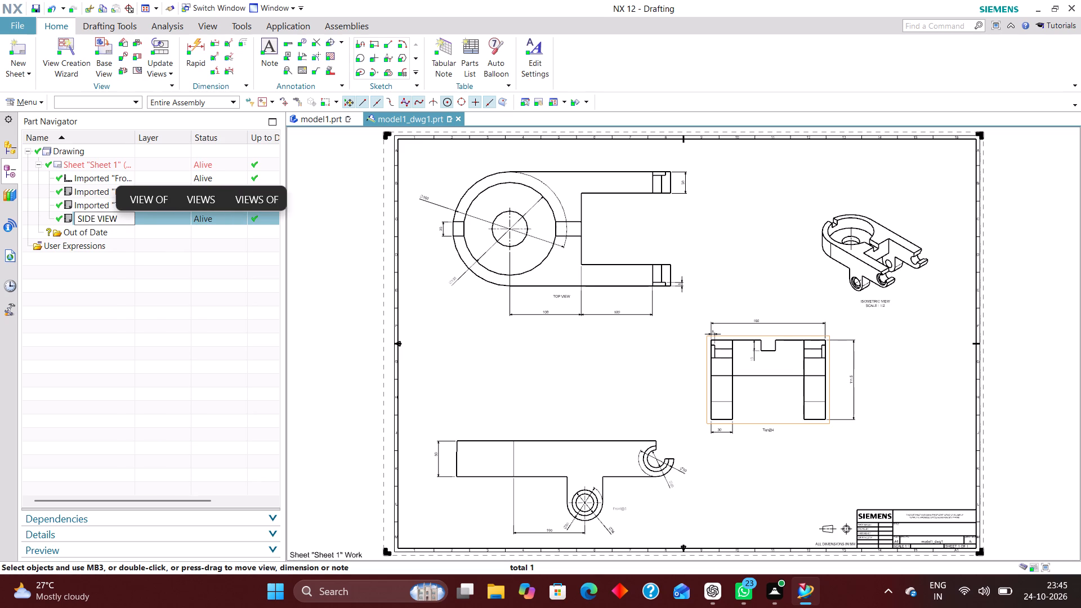
pyautogui.press('Return')
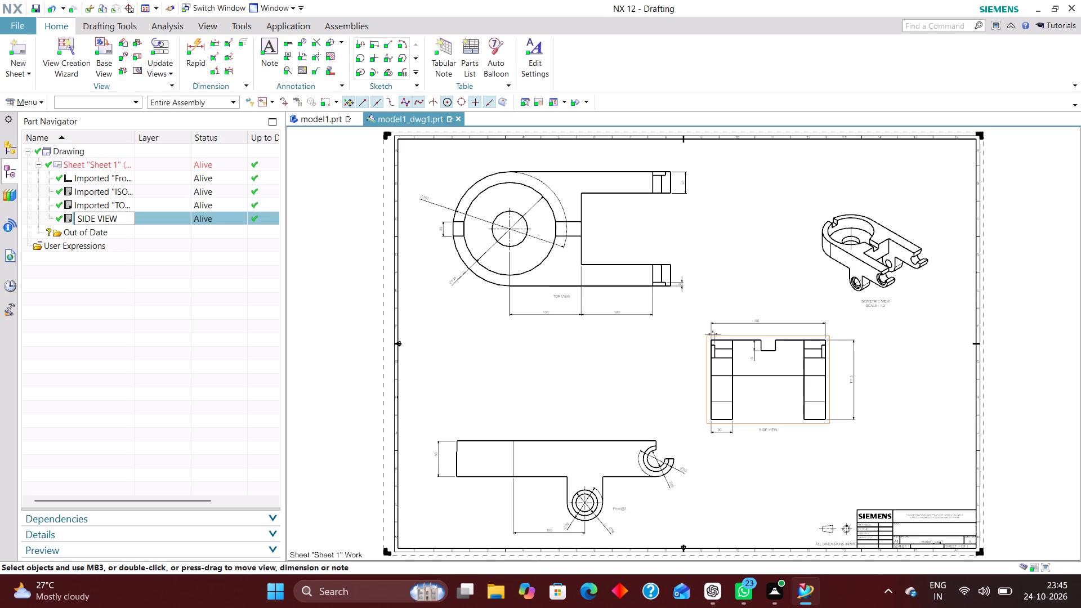
# Rename the imported Front@3 view as FRONT VIEW.
pyautogui.click(136, 175)
pyautogui.rightClick(136, 175)
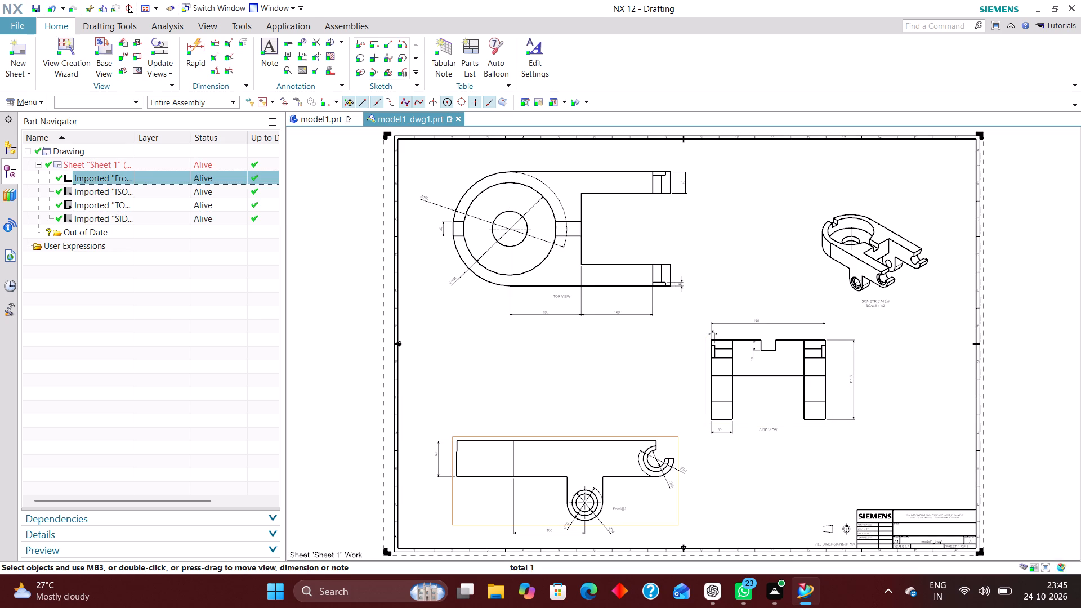
pyautogui.click(172, 392)
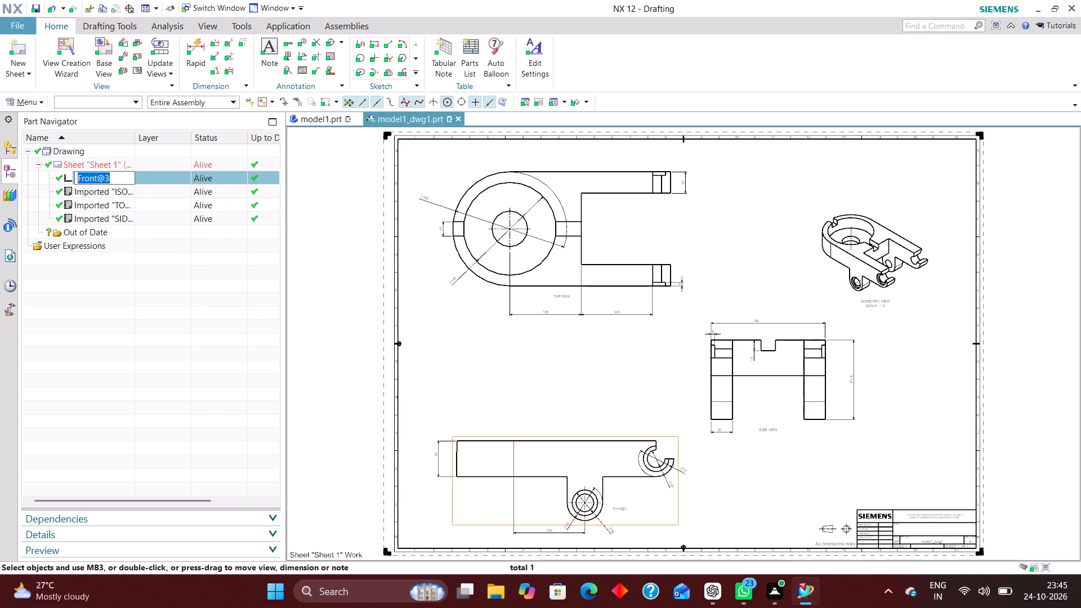
pyautogui.press('BackSpace')
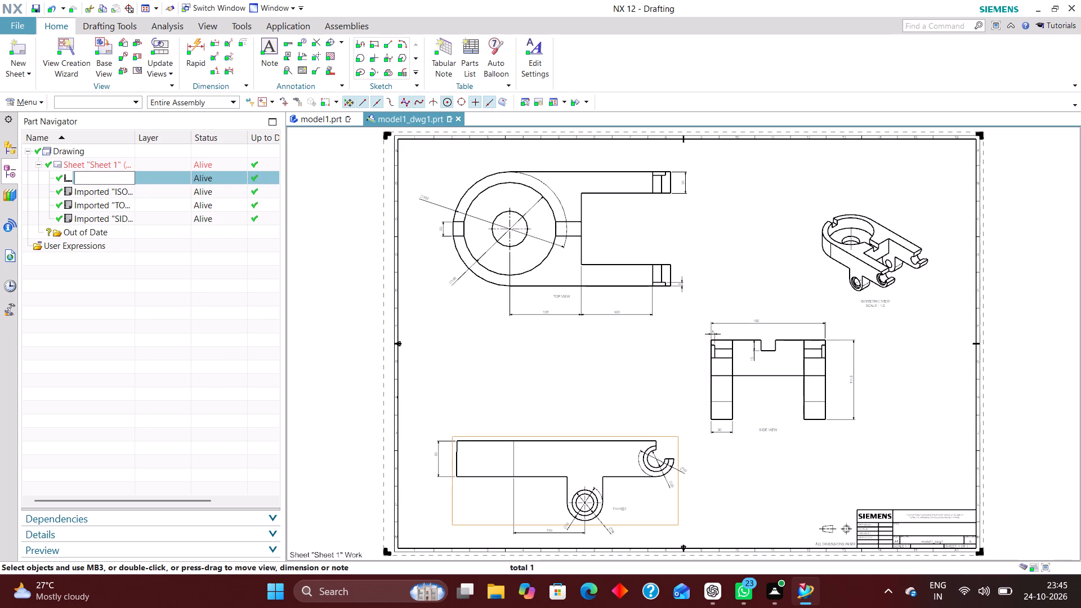
pyautogui.write('FRONT VIEW')
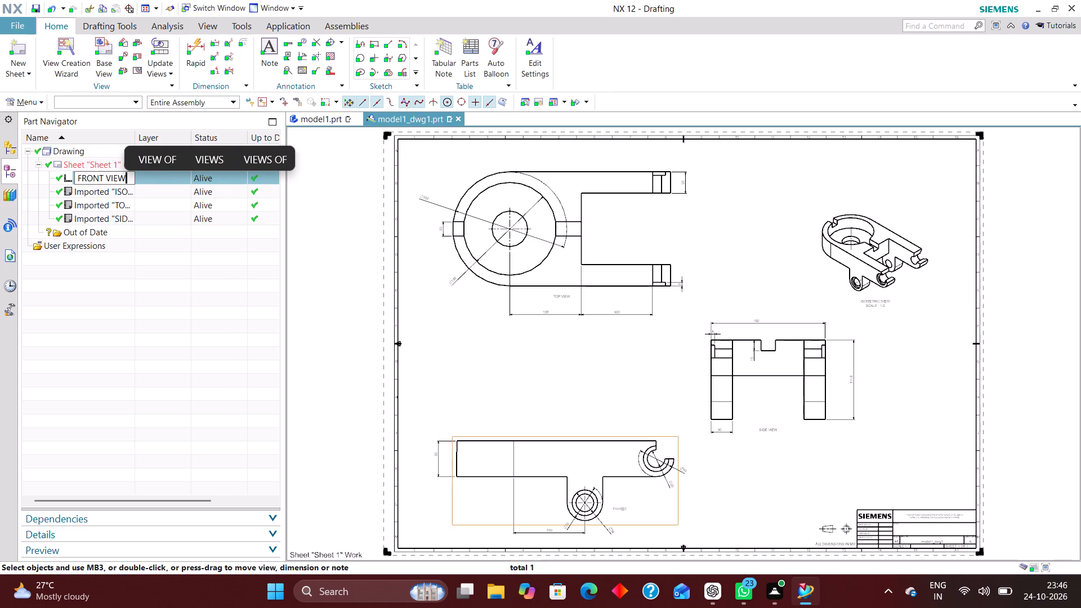
pyautogui.press('Return')
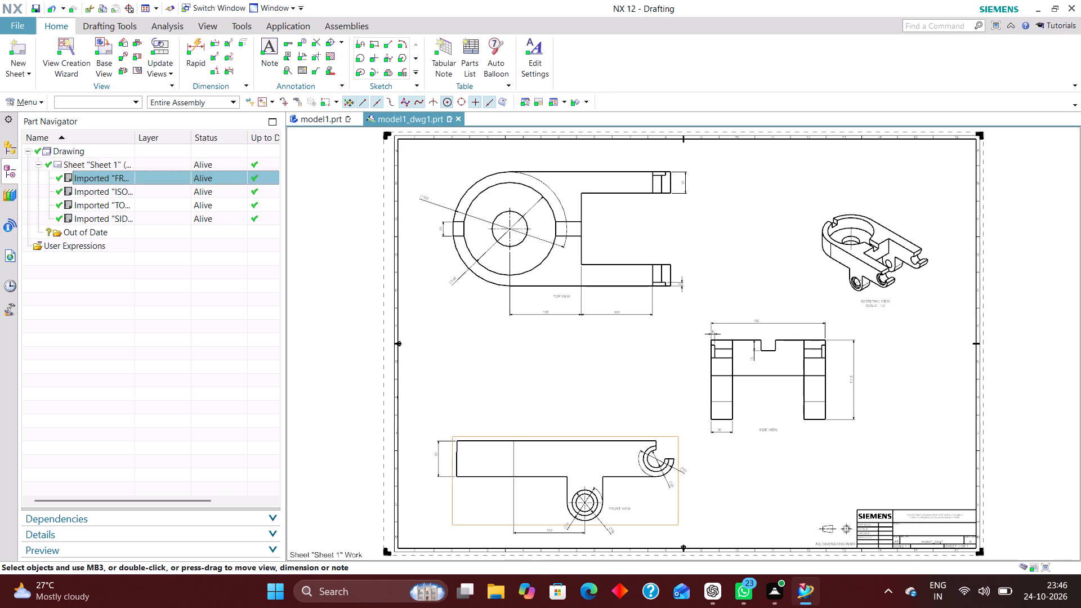
# Move the FRONT VIEW label from beside the round boss into the clear space just above the front view's long horizontal bar.
pyautogui.scroll(-2, 593, 444)
pyautogui.scroll(6, 594, 474)
pyautogui.scroll(-4, 586, 405)
pyautogui.scroll(5, 596, 451)
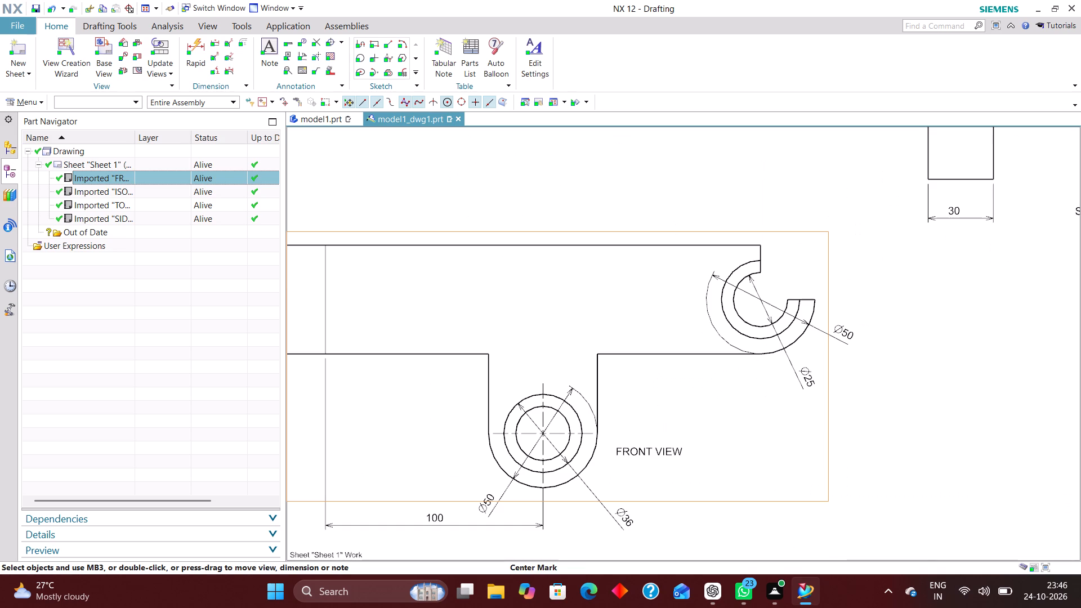
pyautogui.moveTo(664, 454); pyautogui.dragTo(635, 472)
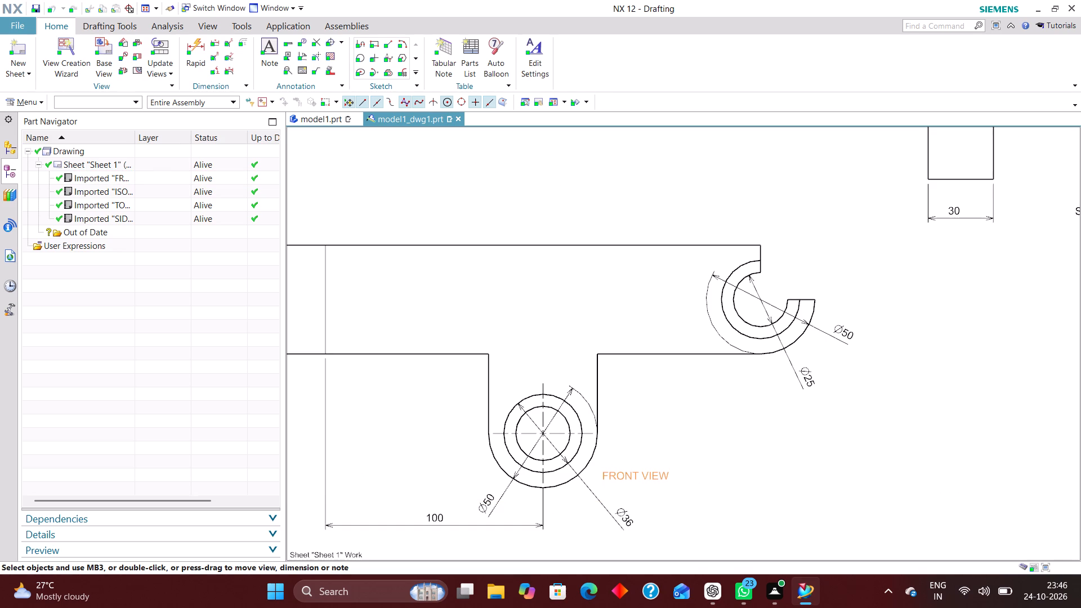
pyautogui.moveTo(635, 472); pyautogui.dragTo(637, 470)
pyautogui.scroll(-4, 648, 445)
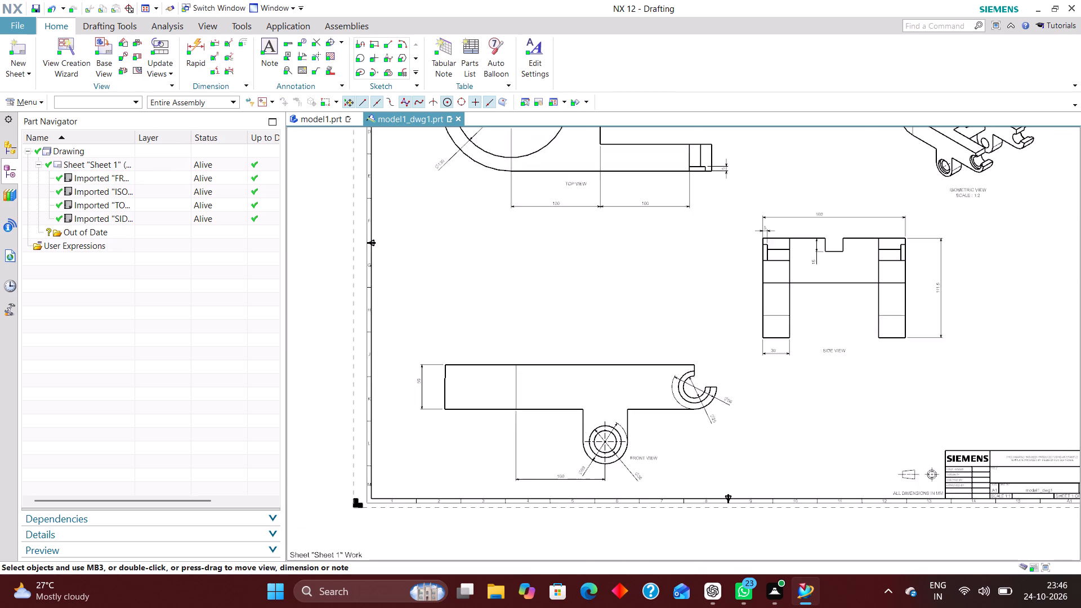
pyautogui.scroll(4, 658, 470)
pyautogui.moveTo(640, 445); pyautogui.dragTo(678, 459)
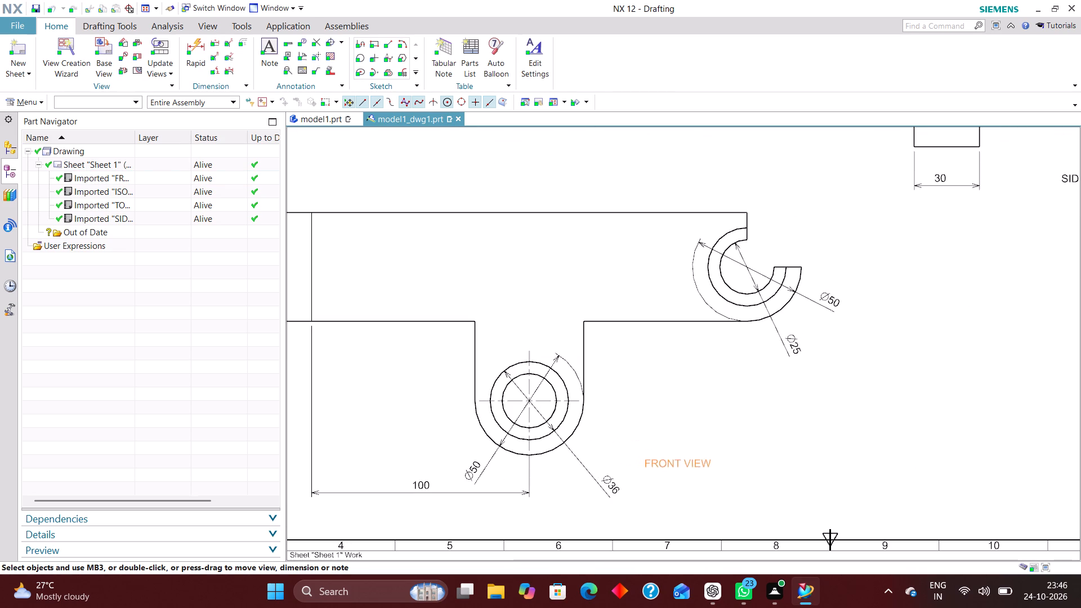
pyautogui.moveTo(678, 459); pyautogui.dragTo(658, 391)
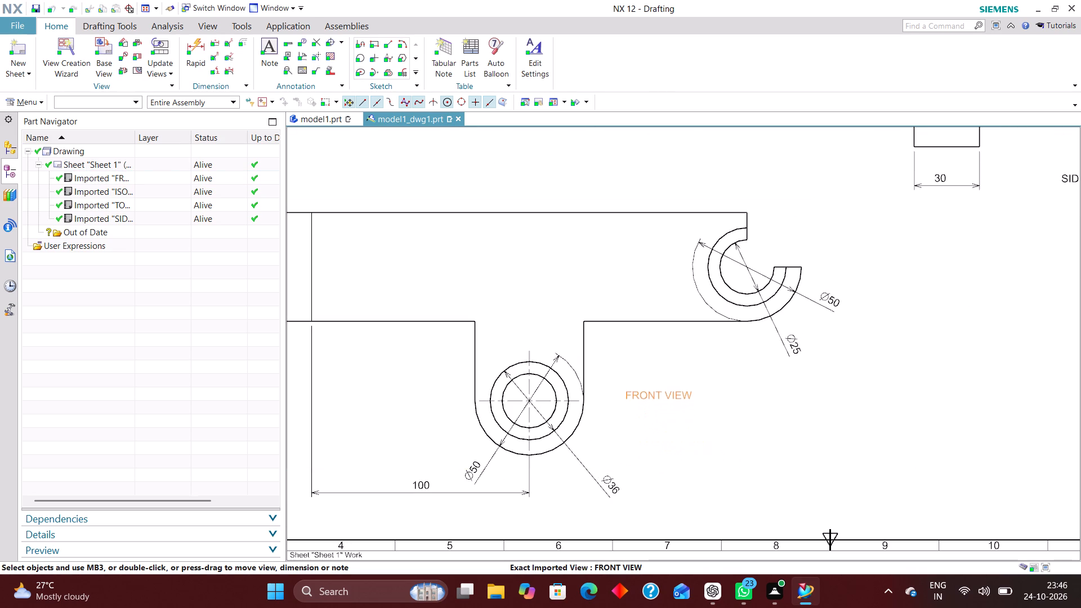
pyautogui.moveTo(658, 391); pyautogui.dragTo(669, 410)
pyautogui.scroll(-4, 720, 458)
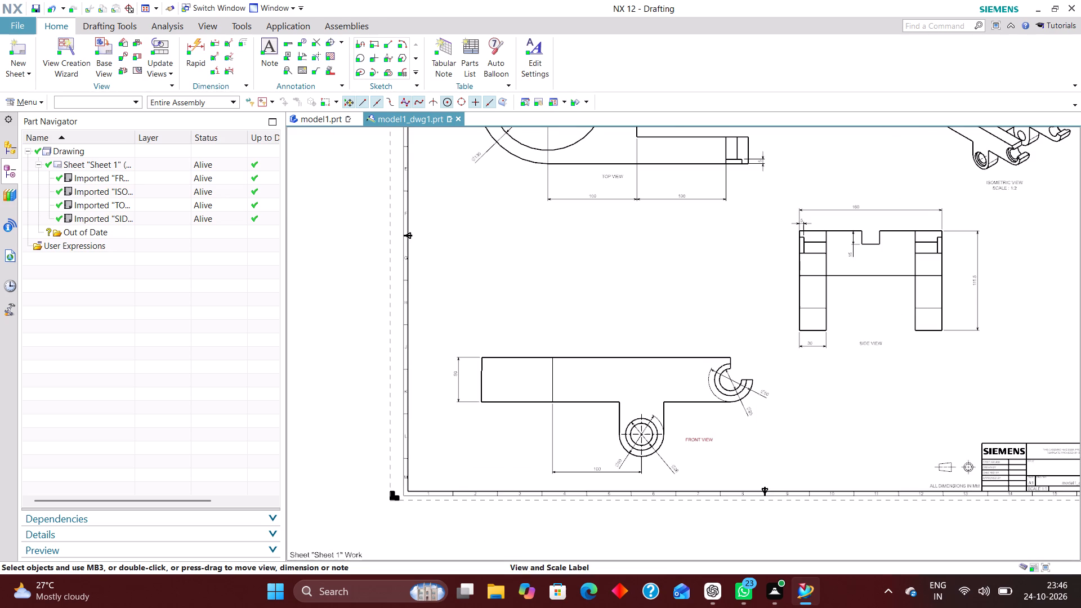
pyautogui.moveTo(707, 437); pyautogui.dragTo(597, 346)
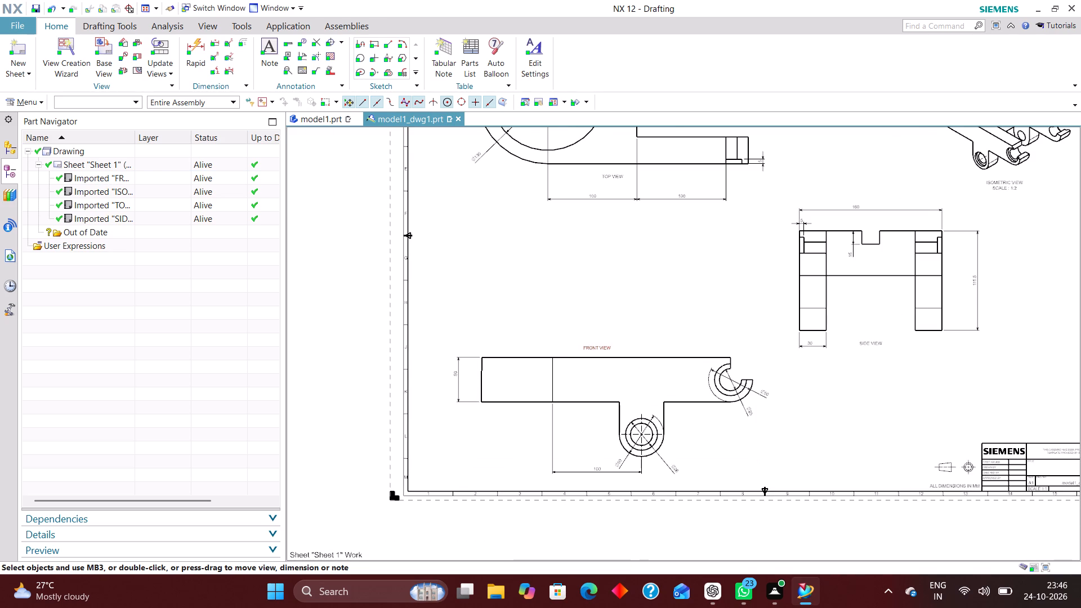
# Move the SIDE VIEW label up into the open space between the side view's two legs.
pyautogui.scroll(-2, 562, 382)
pyautogui.scroll(5, 780, 338)
pyautogui.moveTo(722, 386); pyautogui.dragTo(721, 365)
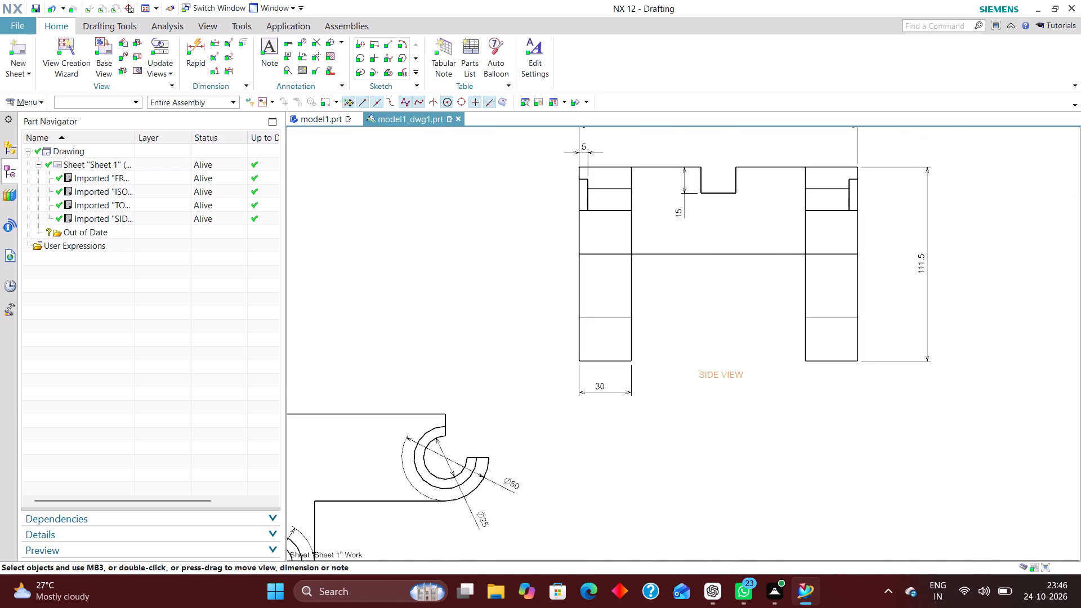
pyautogui.moveTo(721, 365); pyautogui.dragTo(713, 289)
# Move the TOP VIEW label down into the clear space below the two 100 dimensions.
pyautogui.scroll(-3, 708, 425)
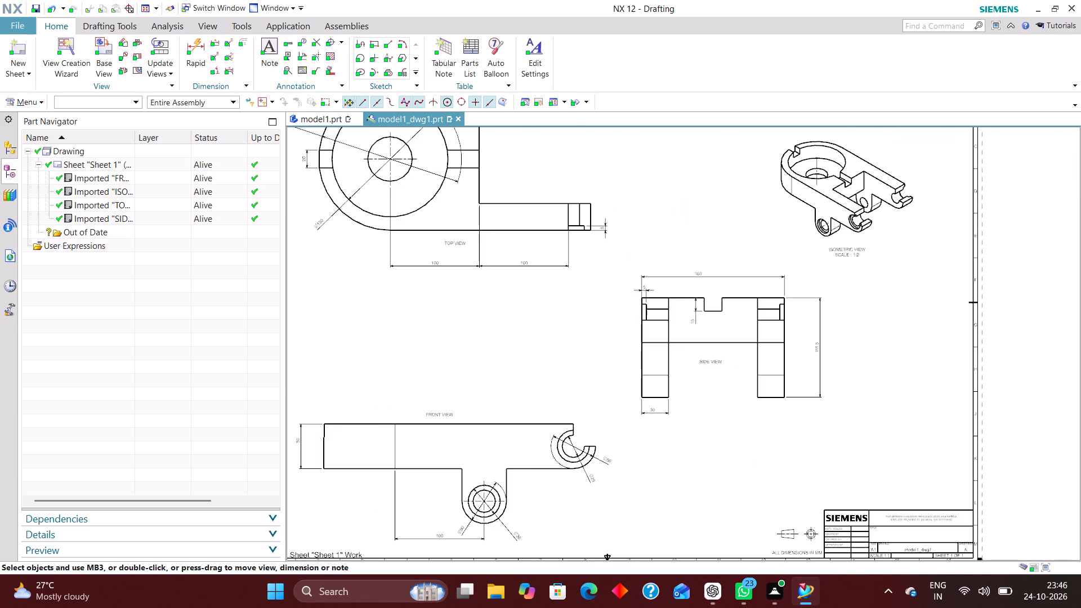
pyautogui.scroll(-2, 685, 505)
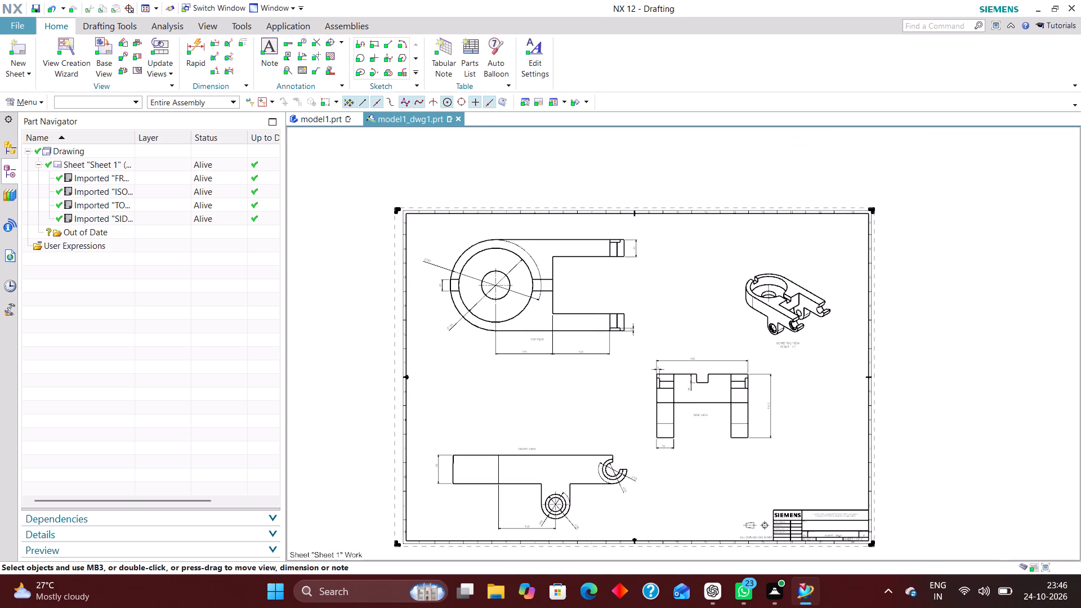
pyautogui.moveTo(707, 294); pyautogui.dragTo(662, 358, button='right')
pyautogui.scroll(5, 562, 294)
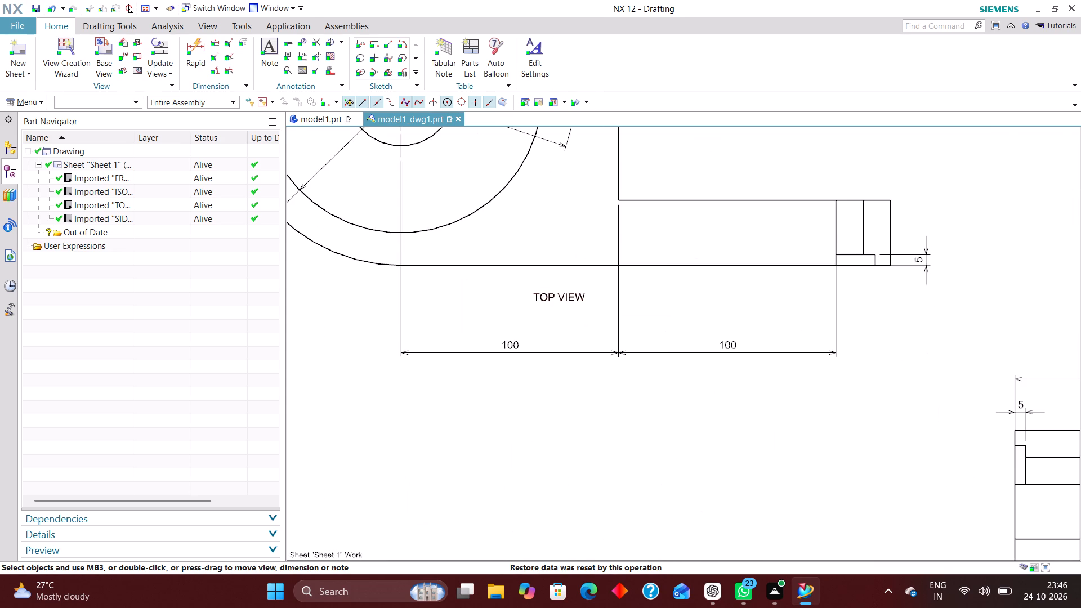
pyautogui.moveTo(551, 293); pyautogui.dragTo(562, 392)
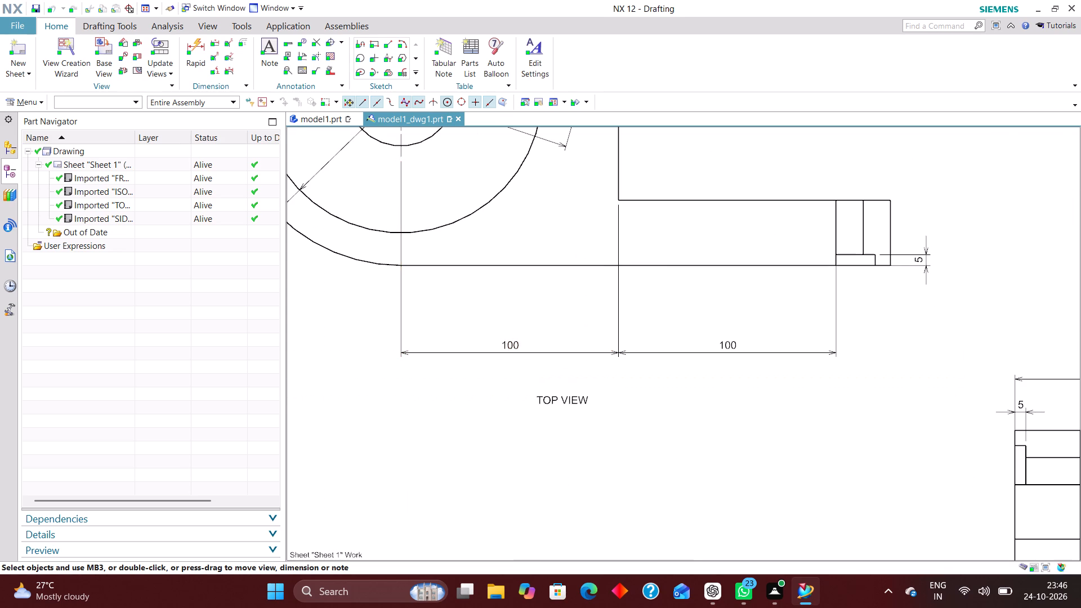
# Move both 100 dimensions closer to the top view's lower edge, keeping them in line with each other.
pyautogui.moveTo(515, 347); pyautogui.dragTo(518, 309)
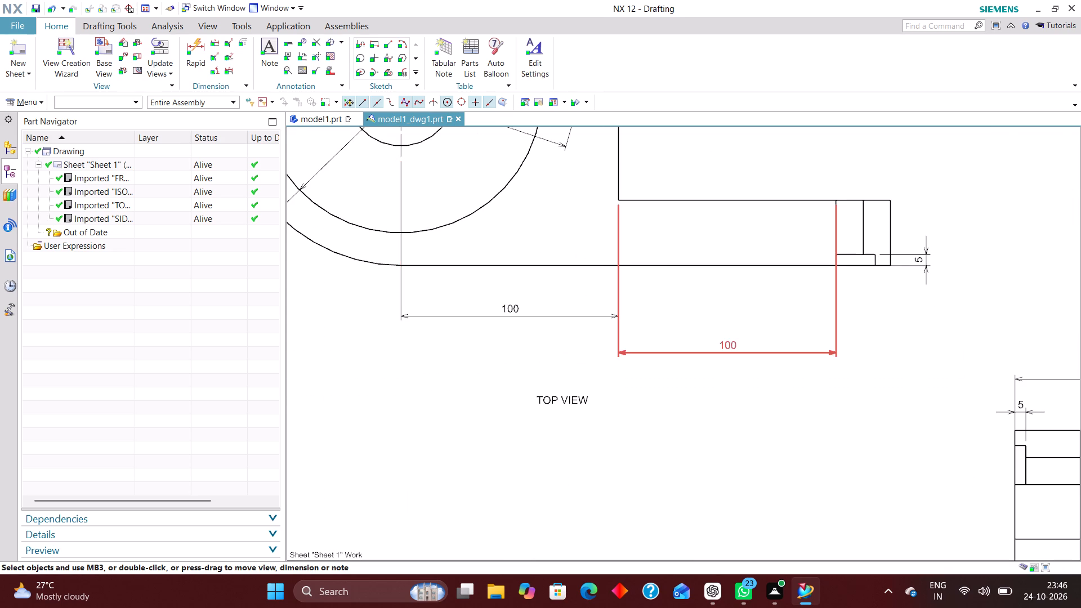
pyautogui.moveTo(741, 357); pyautogui.dragTo(740, 309)
# Centre the TOP VIEW label just below the extension line shared by the two 100 dimensions.
pyautogui.moveTo(563, 399); pyautogui.dragTo(621, 356)
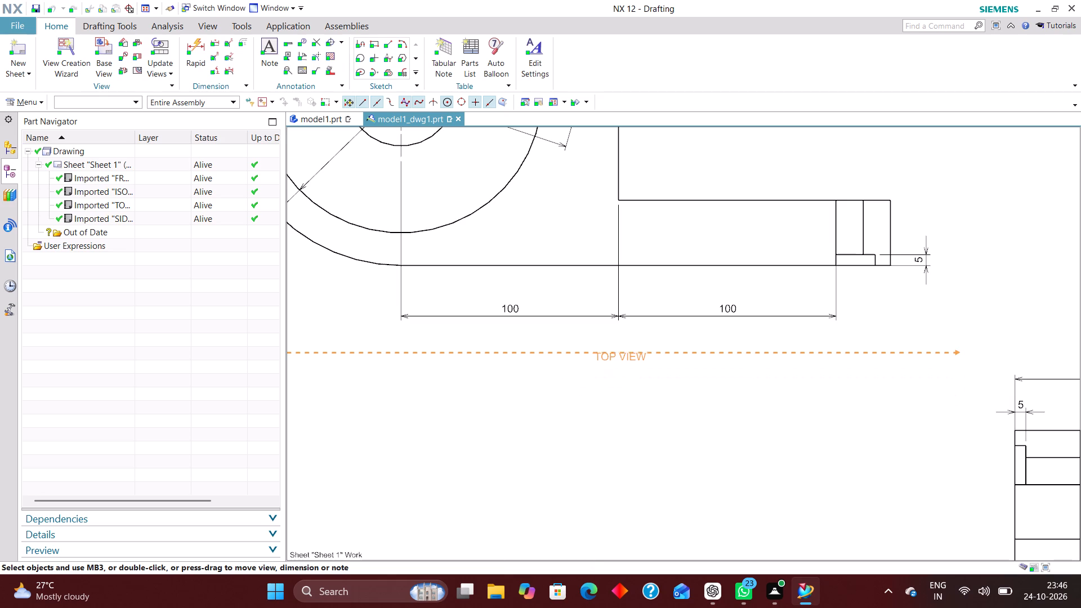
pyautogui.moveTo(621, 356); pyautogui.dragTo(622, 350)
# Set the text justification of the ISOMETRIC VIEW and scale label to Left.
pyautogui.scroll(-5, 569, 368)
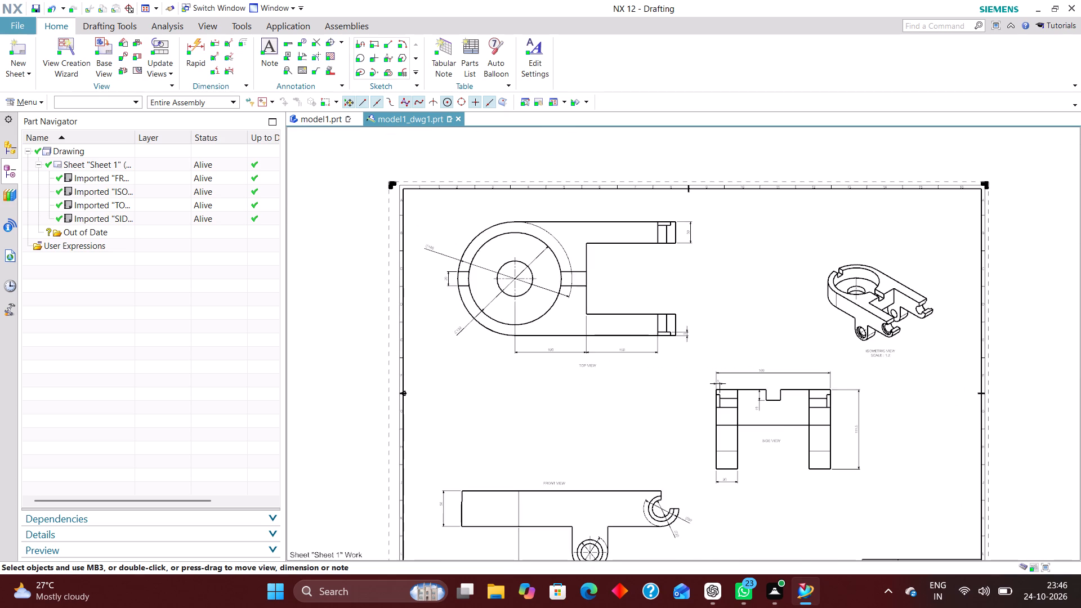
pyautogui.scroll(-1, 583, 439)
pyautogui.moveTo(723, 313); pyautogui.dragTo(668, 365, button='right')
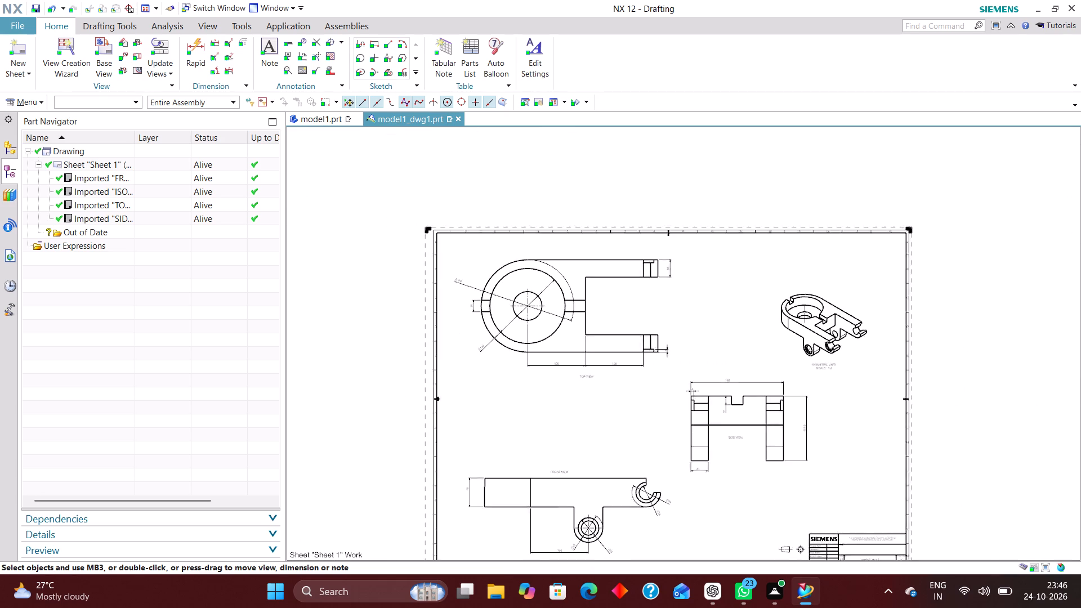
pyautogui.scroll(5, 602, 334)
pyautogui.scroll(-6, 600, 333)
pyautogui.scroll(6, 842, 321)
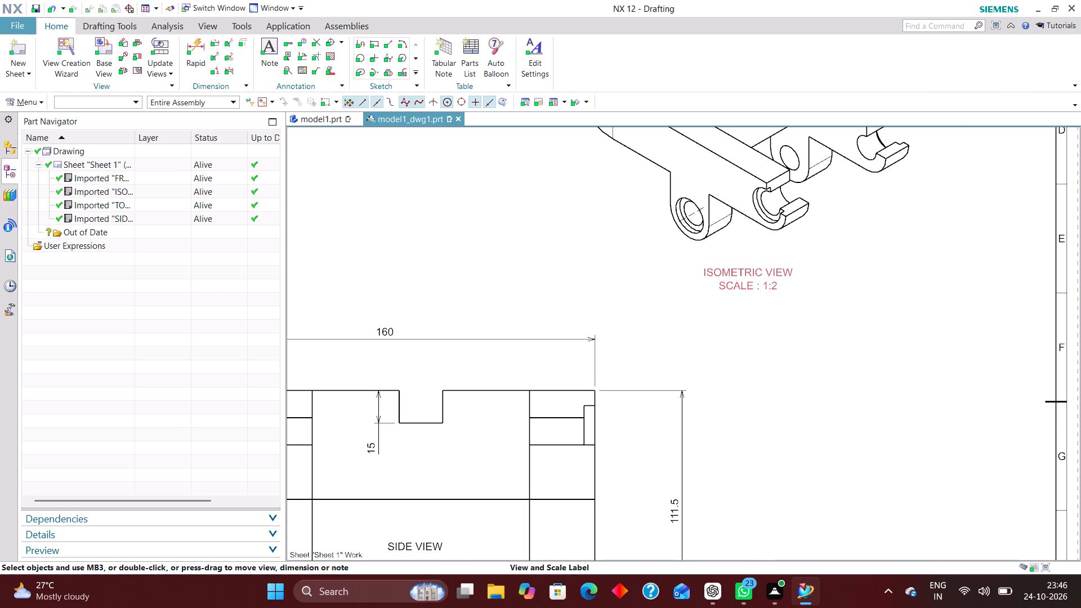
pyautogui.doubleClick(745, 285)
pyautogui.click(367, 214)
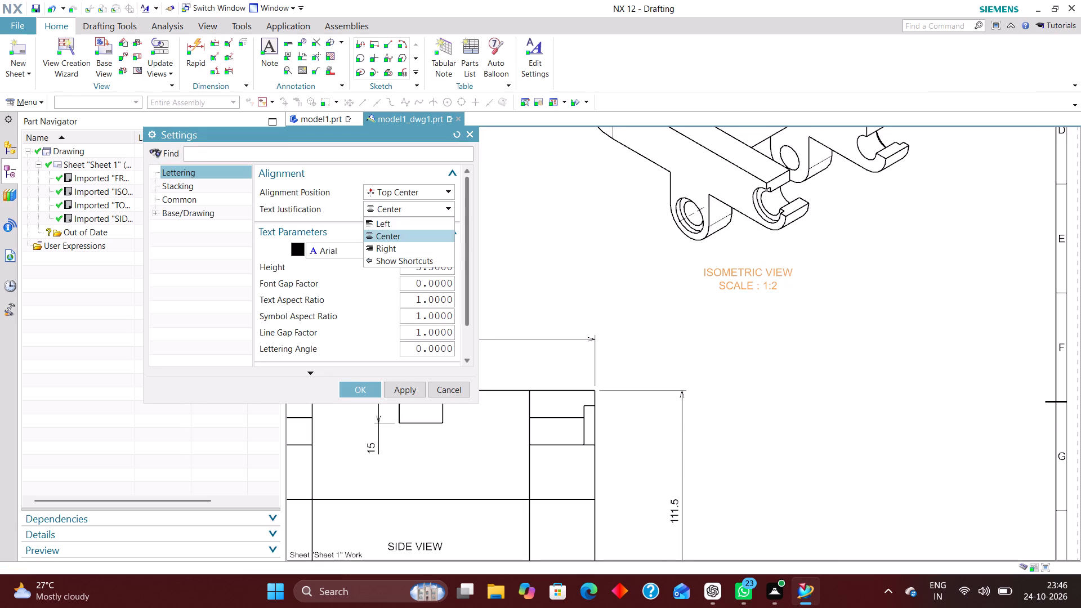
pyautogui.click(376, 223)
pyautogui.click(367, 384)
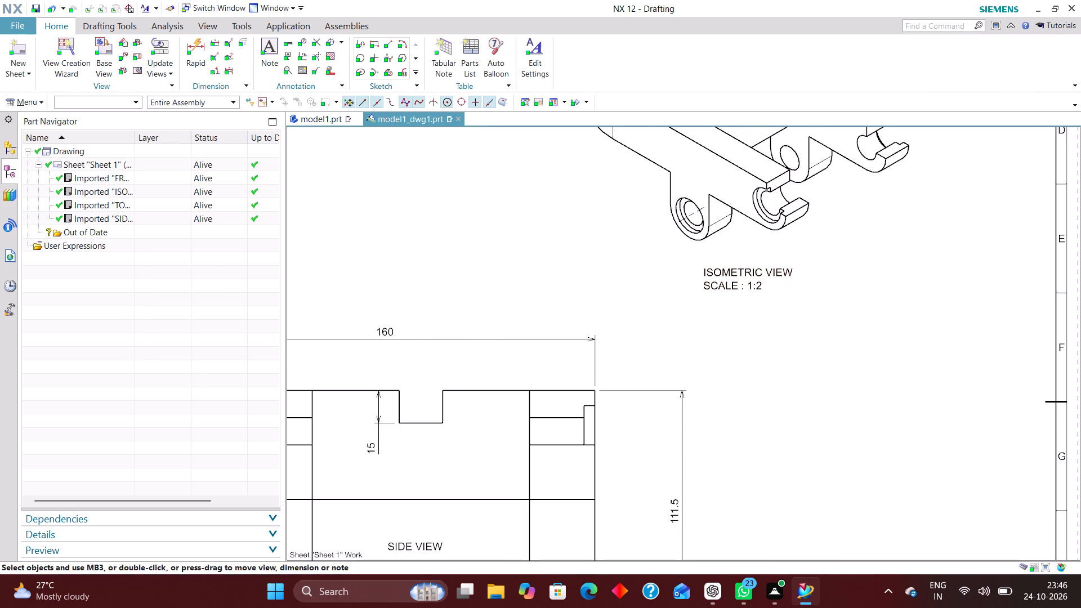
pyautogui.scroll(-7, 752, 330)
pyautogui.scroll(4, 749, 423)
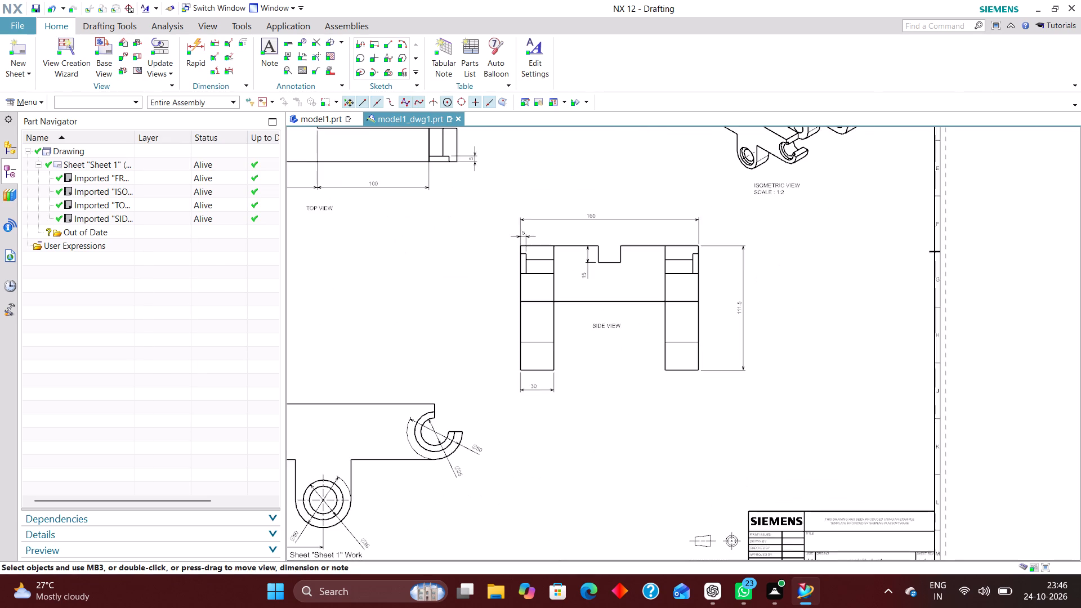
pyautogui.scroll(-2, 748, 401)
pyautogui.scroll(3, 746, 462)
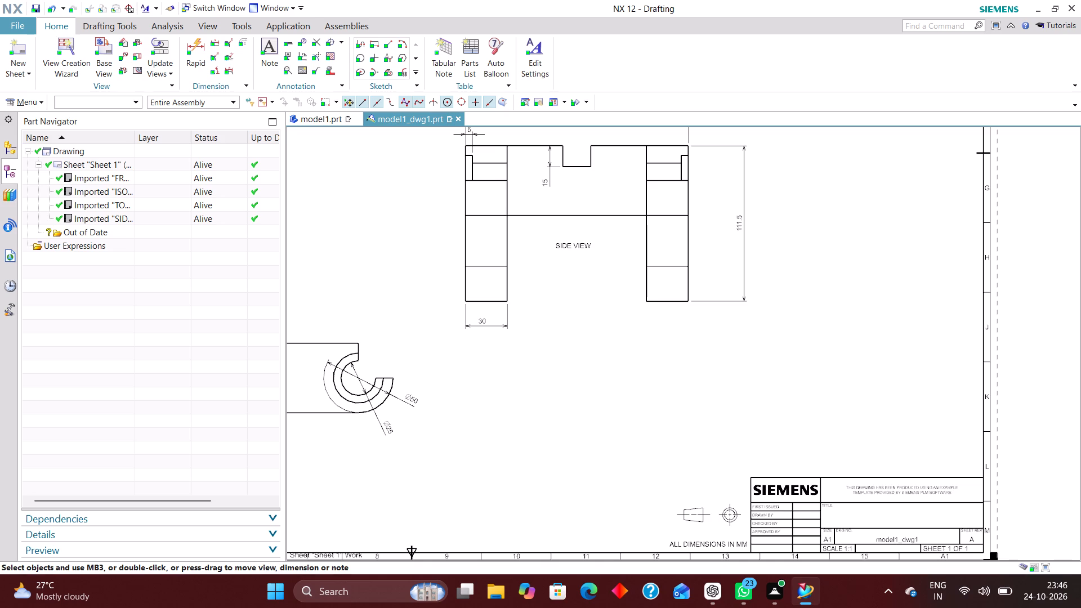
# Make the title block's layer selectable in the layer settings.
pyautogui.hotkey('ctrl', 'l')
pyautogui.click(172, 354)
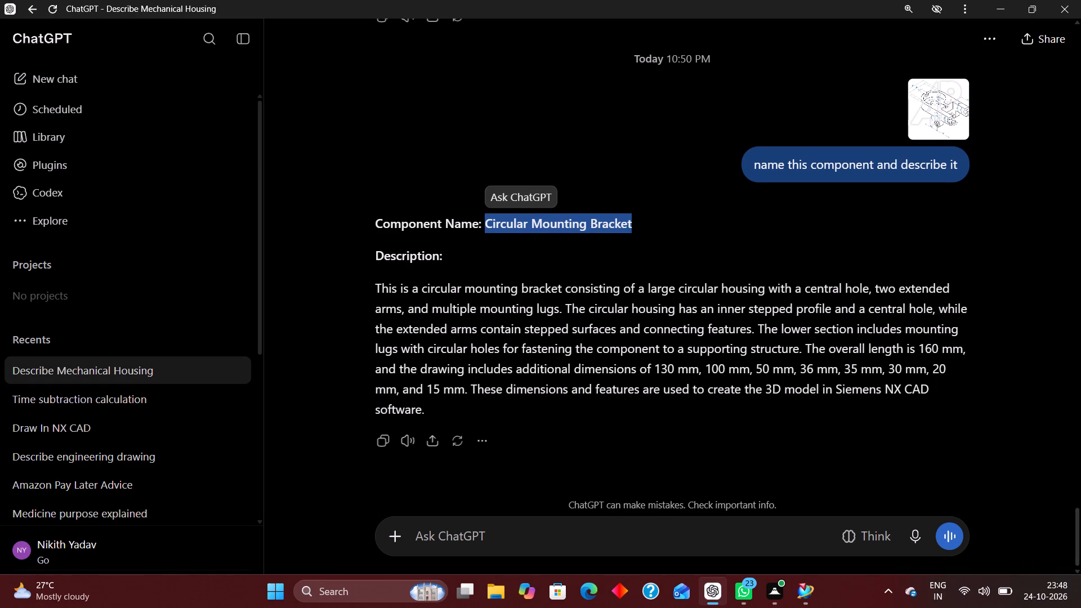
# Copy the component name from ChatGPT, return to the NX drawing and enter CIRCULAR MOUNTING BRACKET as the title block's title.
pyautogui.hotkey('ctrl', 'c')
pyautogui.click(810, 591)
pyautogui.write('CIRCULAR')
pyautogui.press('space')
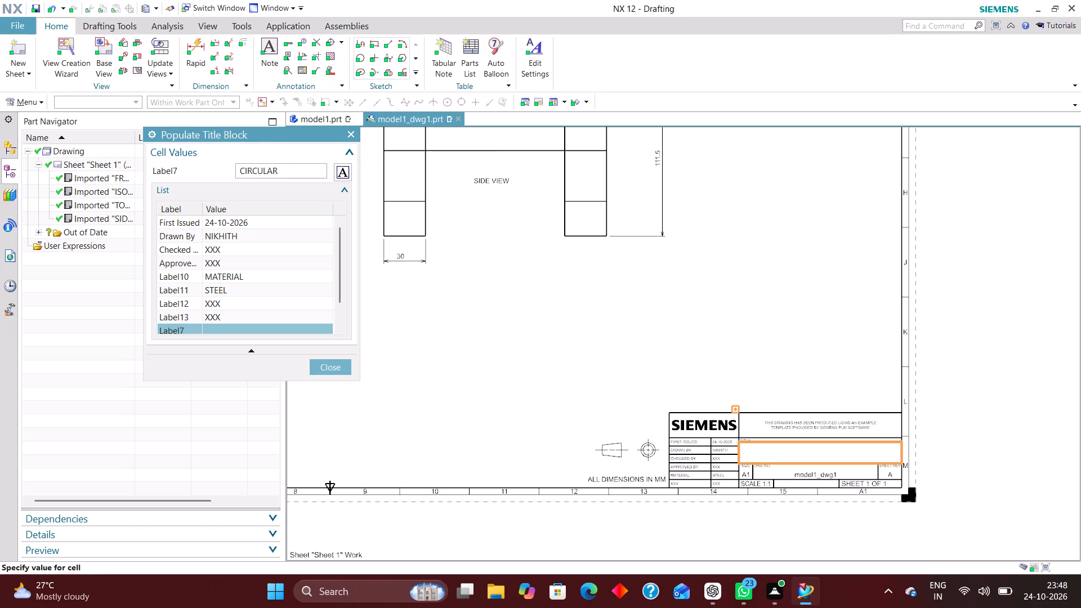
pyautogui.write('MOUNTING BRACKET')
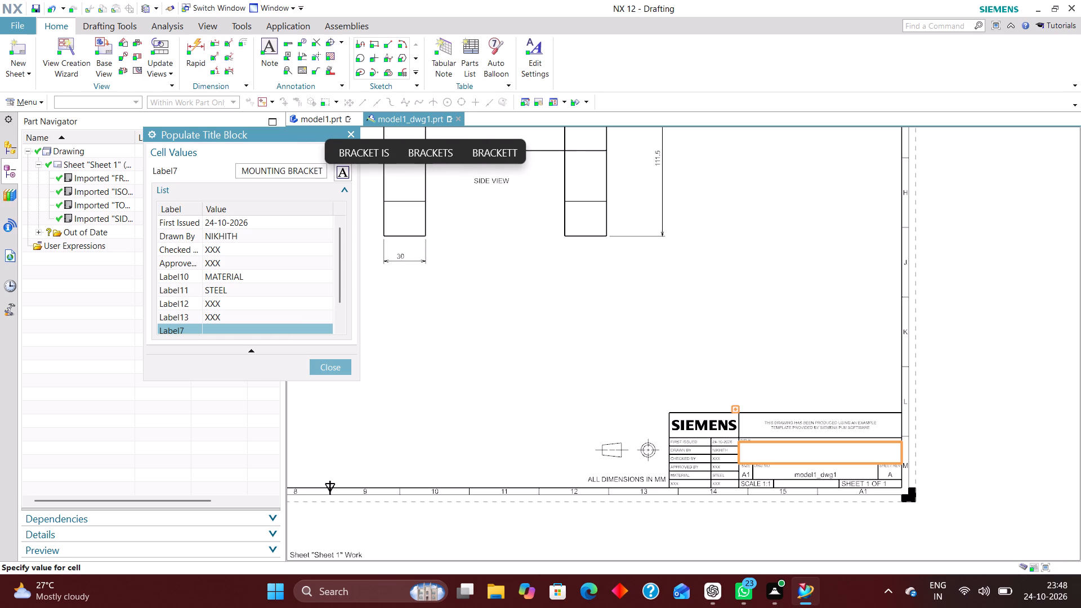
pyautogui.press('Return')
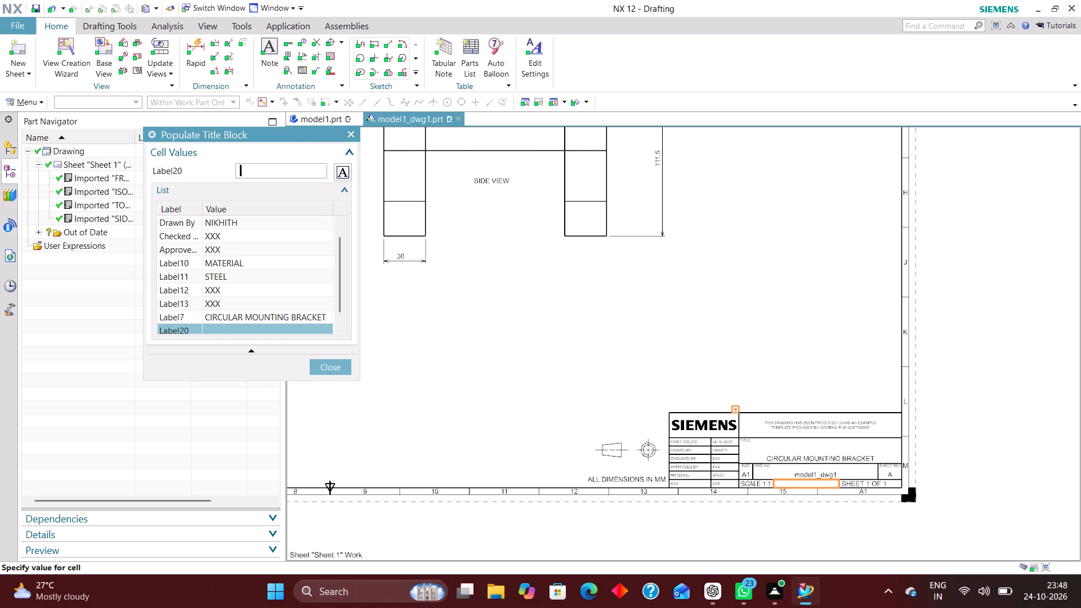
# Fill the empty title block cell beside the scale with WEIGHT (kg) 9.1452 and finish populating the title block.
pyautogui.write('WEIGHT')
pyautogui.press('space')
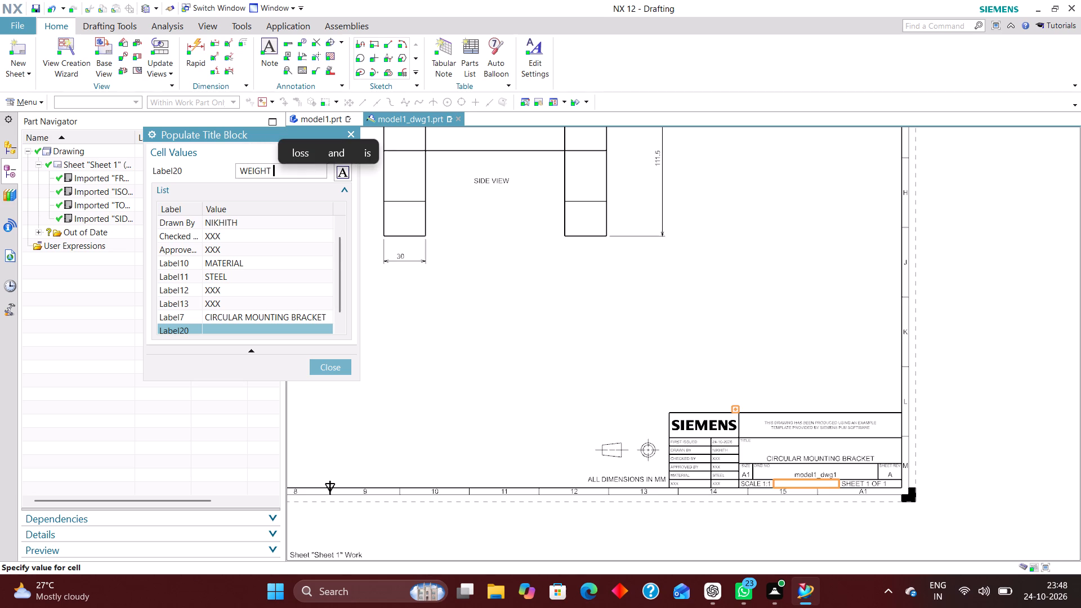
pyautogui.write('()')
pyautogui.press('Left')
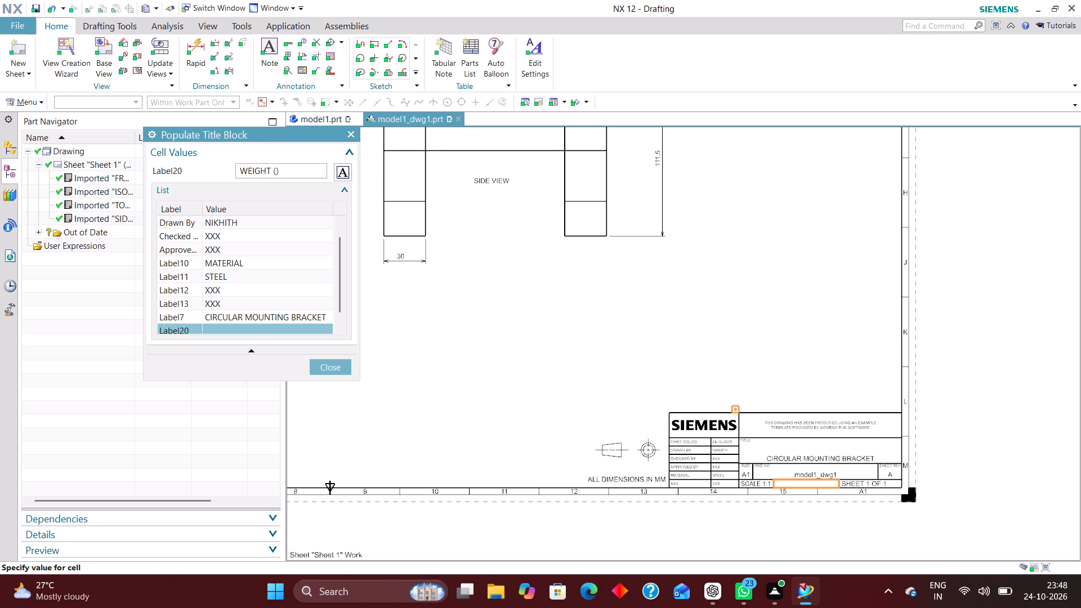
pyautogui.write('kg')
pyautogui.press('Right')
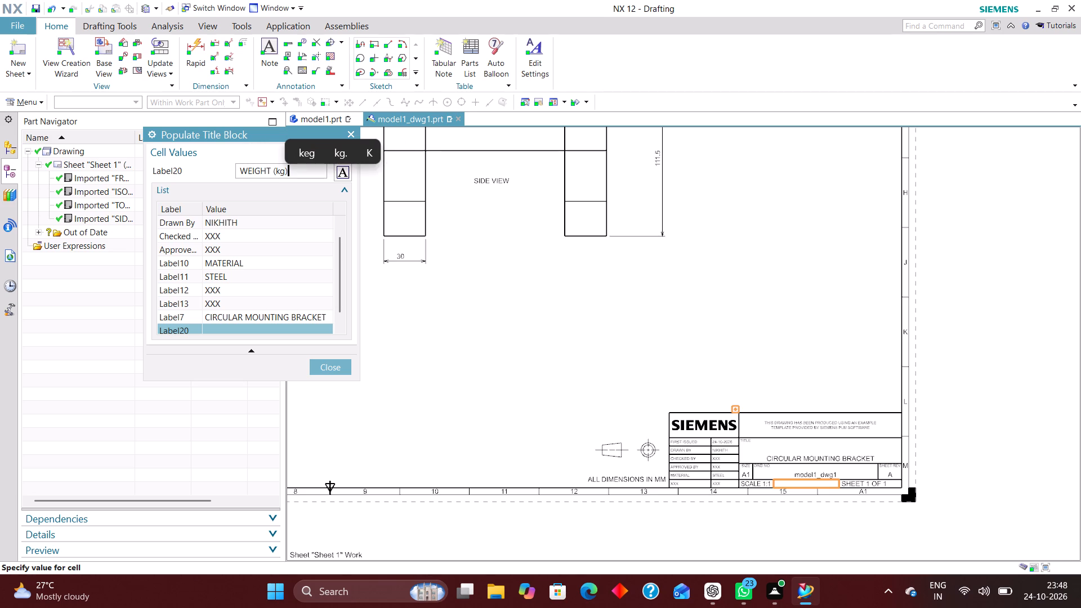
pyautogui.press('space')
pyautogui.write('9.1452')
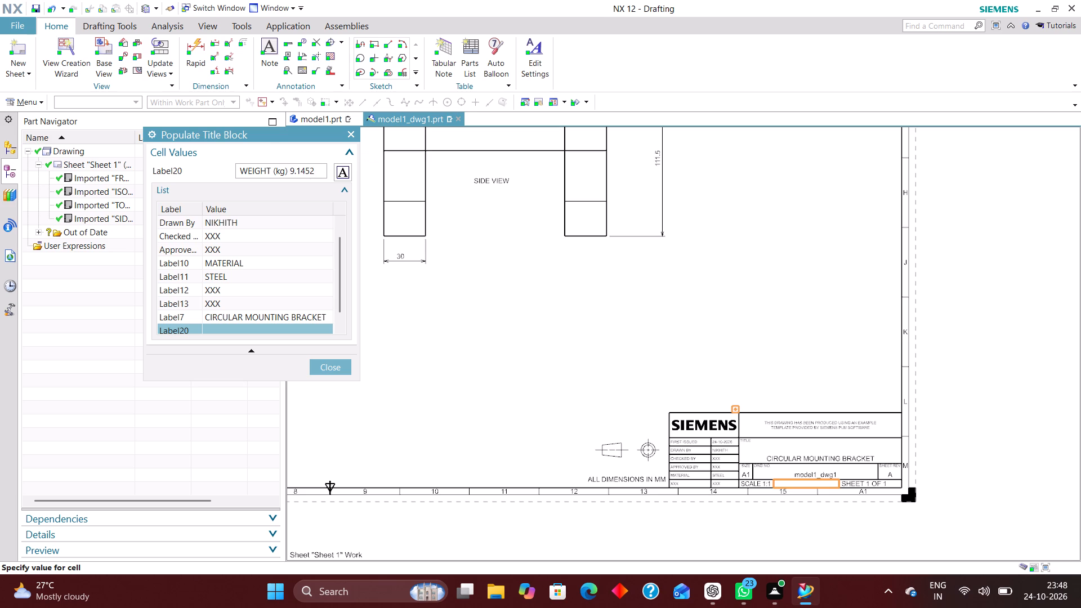
pyautogui.press('Return')
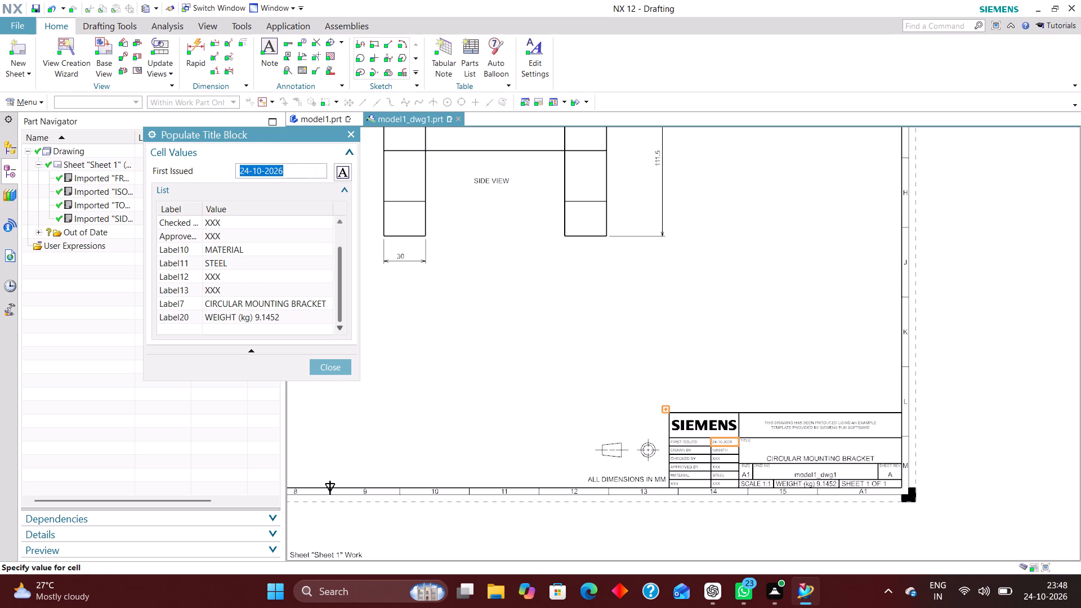
pyautogui.click(330, 370)
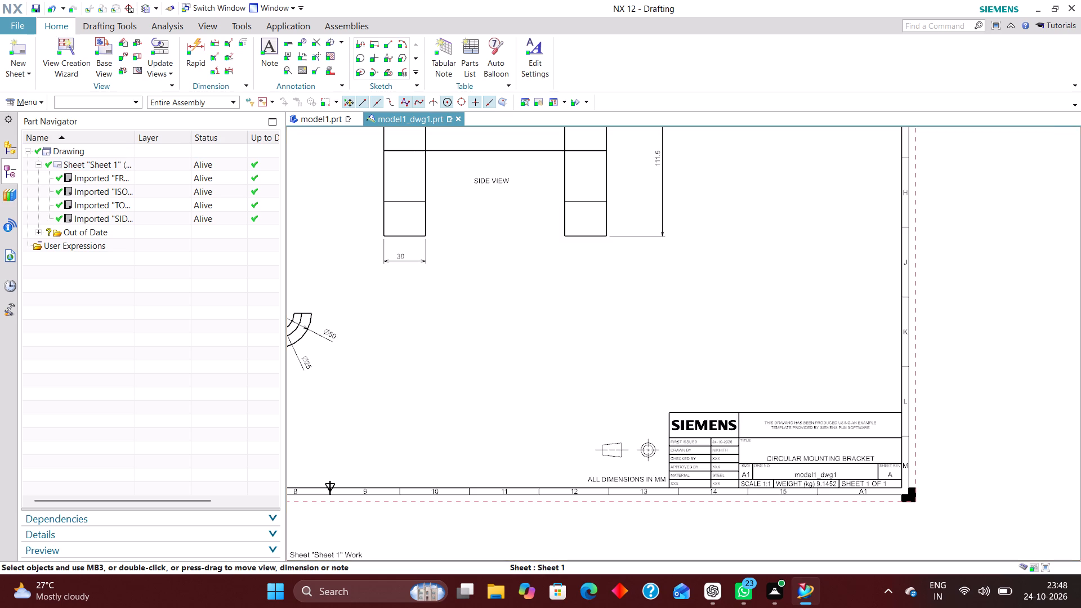
# Review the filled title block and the side and top views for legibility and missing dimensions.
pyautogui.scroll(6, 670, 462)
pyautogui.scroll(-4, 596, 396)
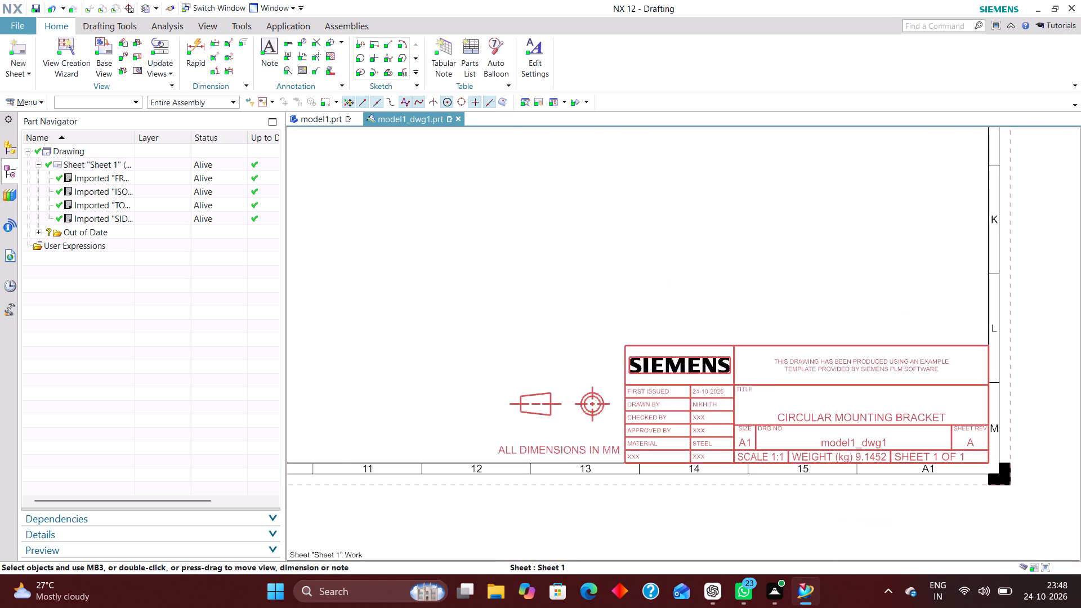
pyautogui.scroll(-3, 712, 466)
pyautogui.scroll(4, 776, 481)
pyautogui.scroll(-4, 823, 544)
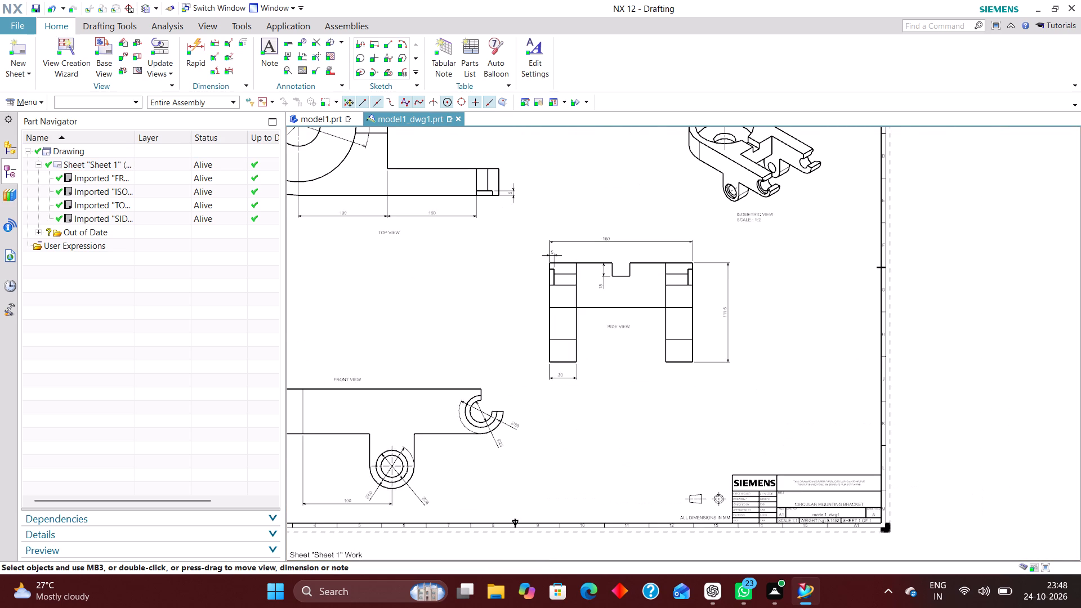
pyautogui.moveTo(798, 348); pyautogui.dragTo(774, 386, button='right')
pyautogui.scroll(5, 795, 383)
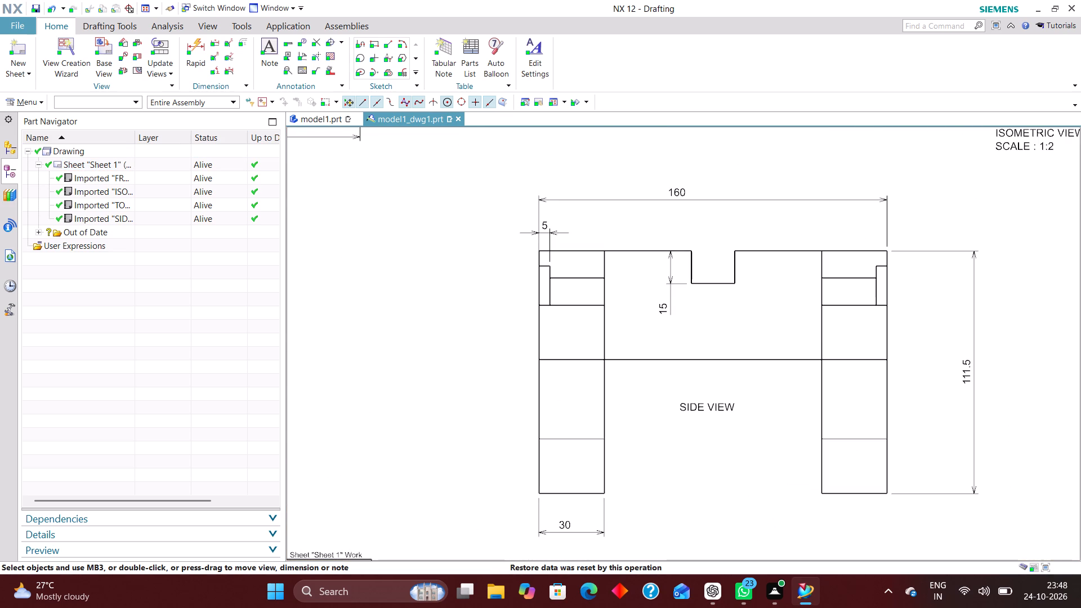
pyautogui.scroll(-5, 642, 385)
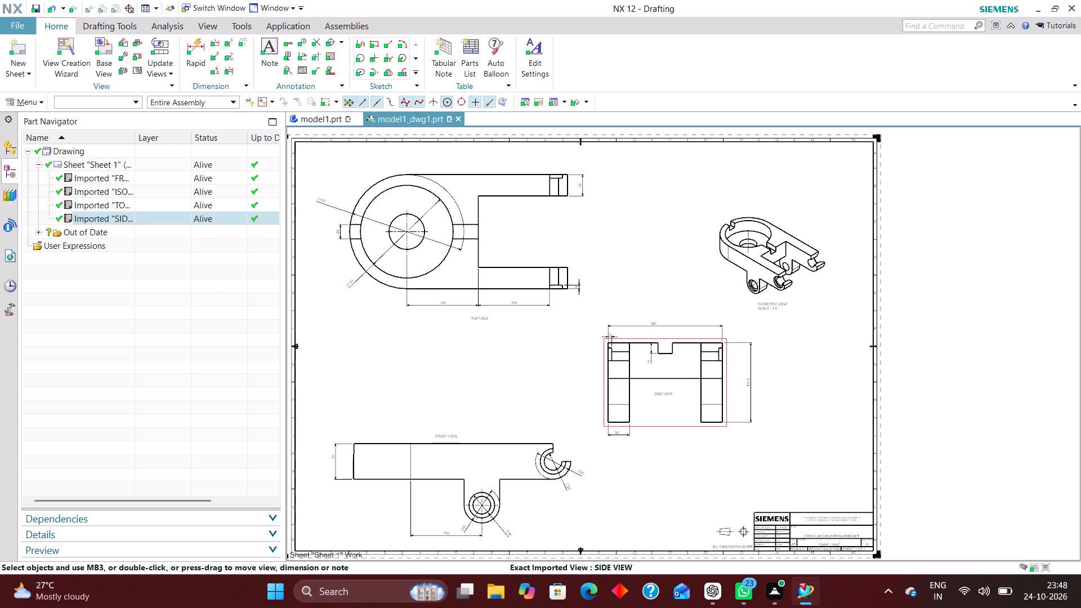
pyautogui.scroll(3, 373, 242)
pyautogui.scroll(-3, 454, 328)
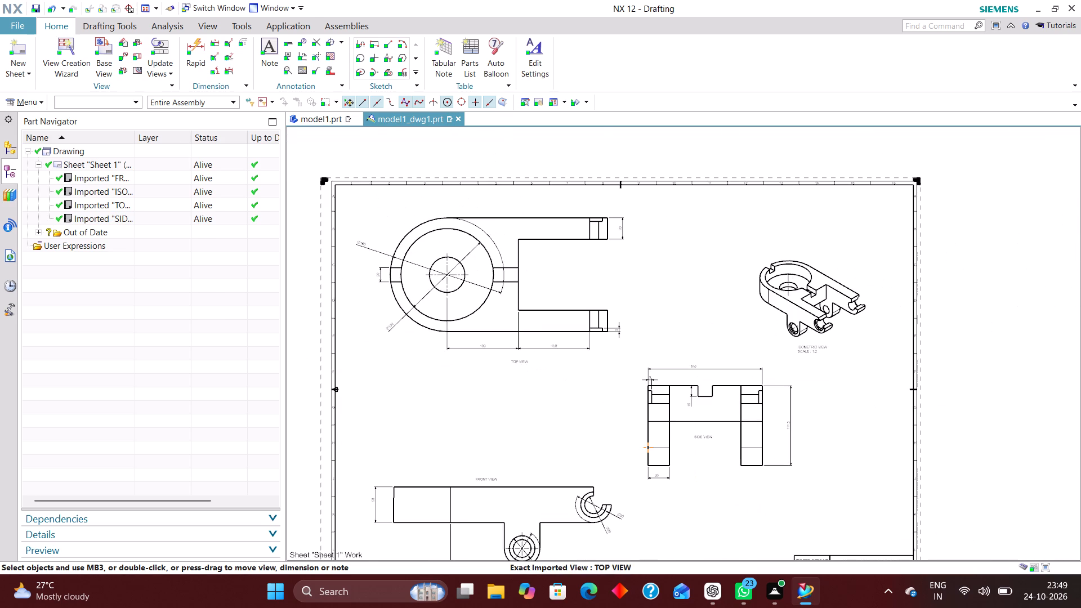
pyautogui.scroll(6, 359, 249)
pyautogui.scroll(-4, 391, 223)
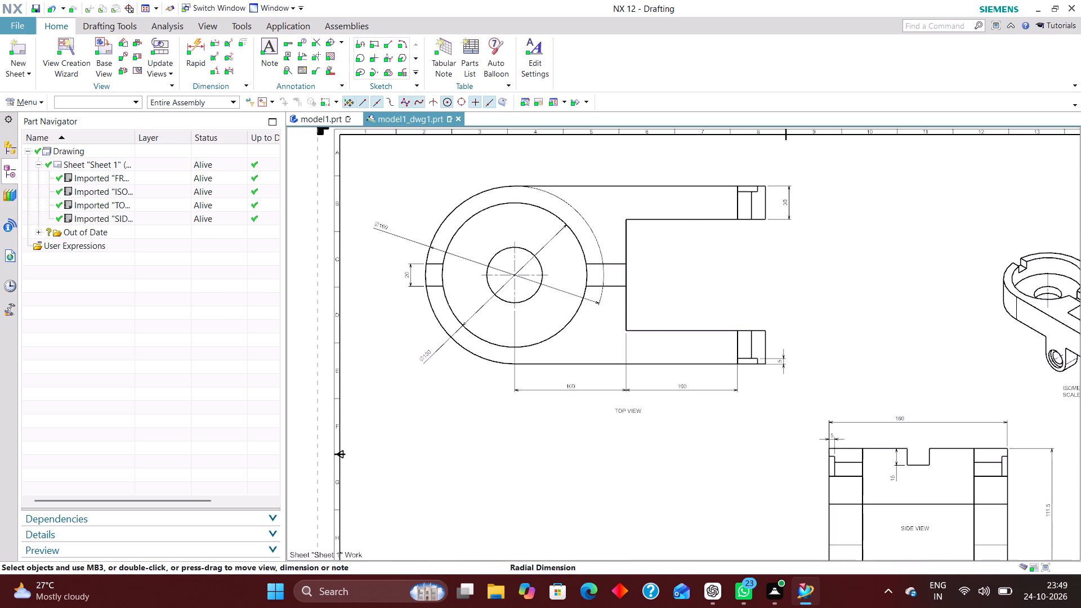
pyautogui.scroll(-3, 517, 342)
pyautogui.scroll(4, 530, 316)
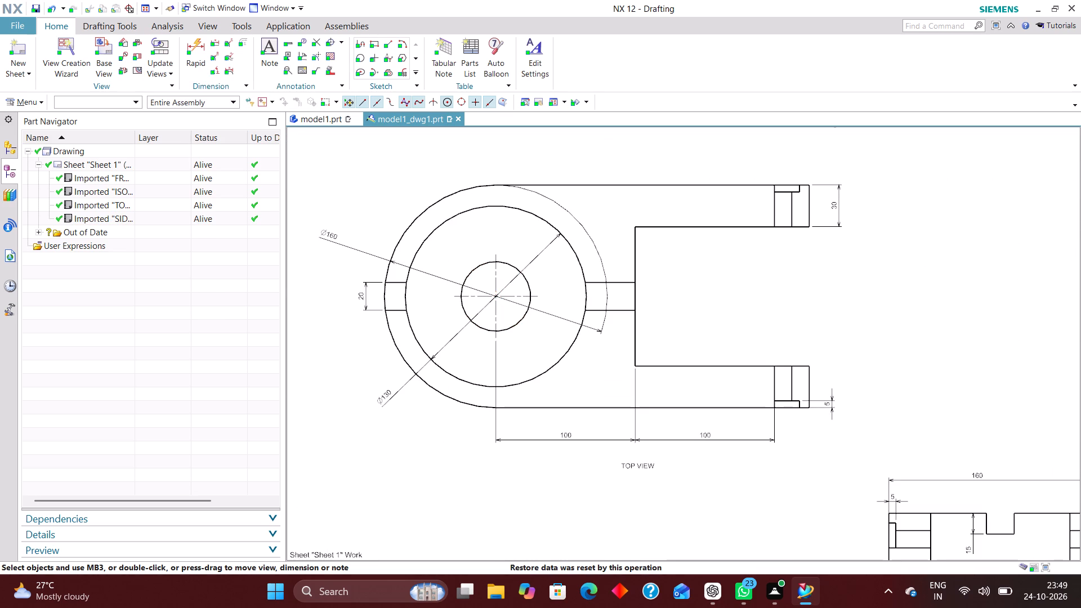
# Add a diametral Rapid Dimension to the top view's small central hole, placing its text just outside the hole's edge.
pyautogui.click(199, 43)
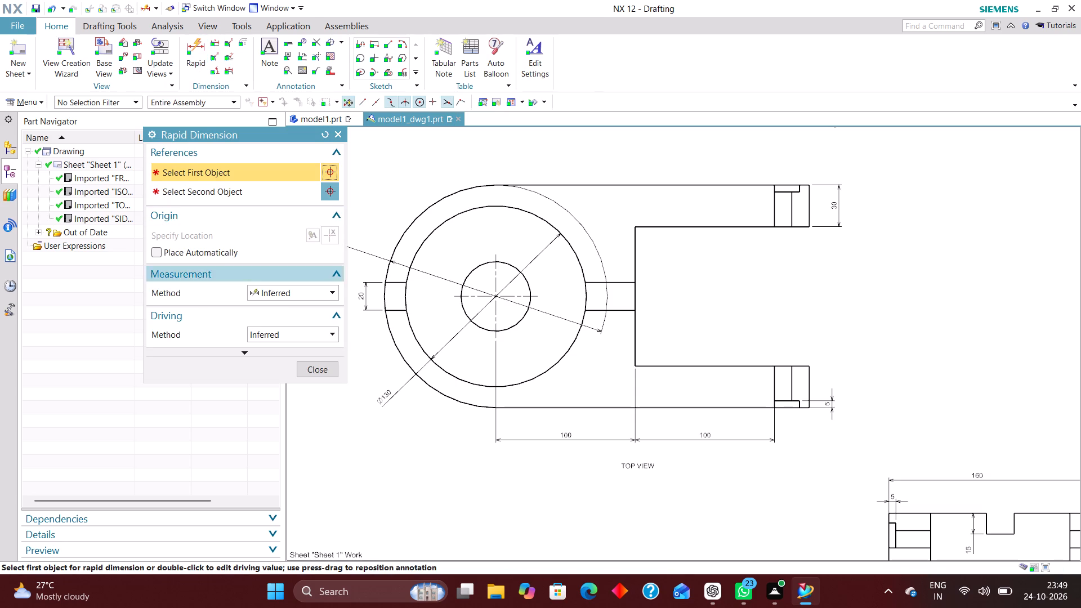
pyautogui.click(279, 297)
pyautogui.click(289, 409)
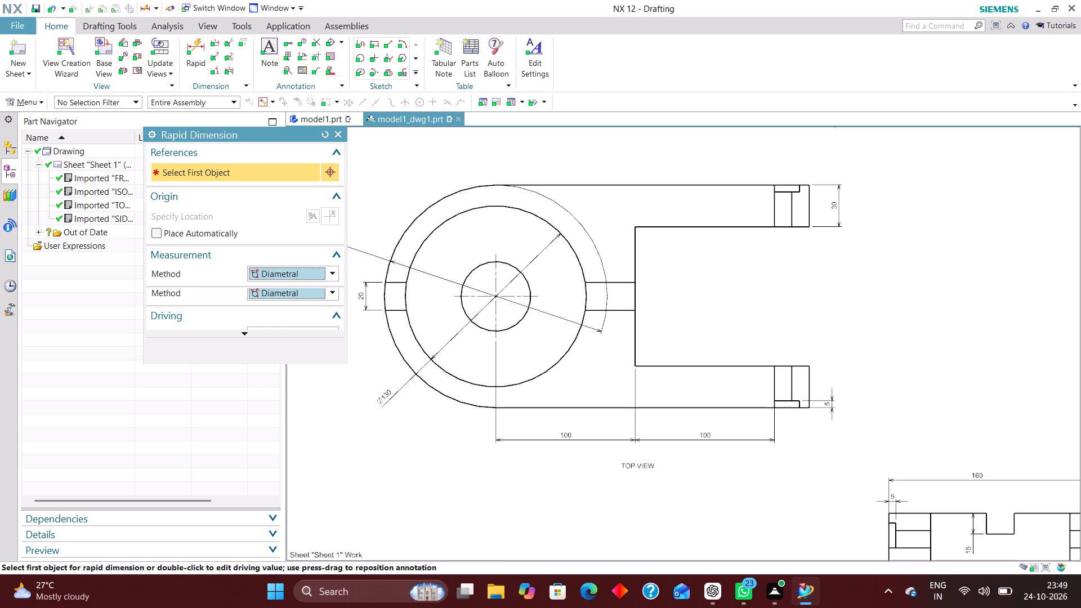
pyautogui.click(515, 269)
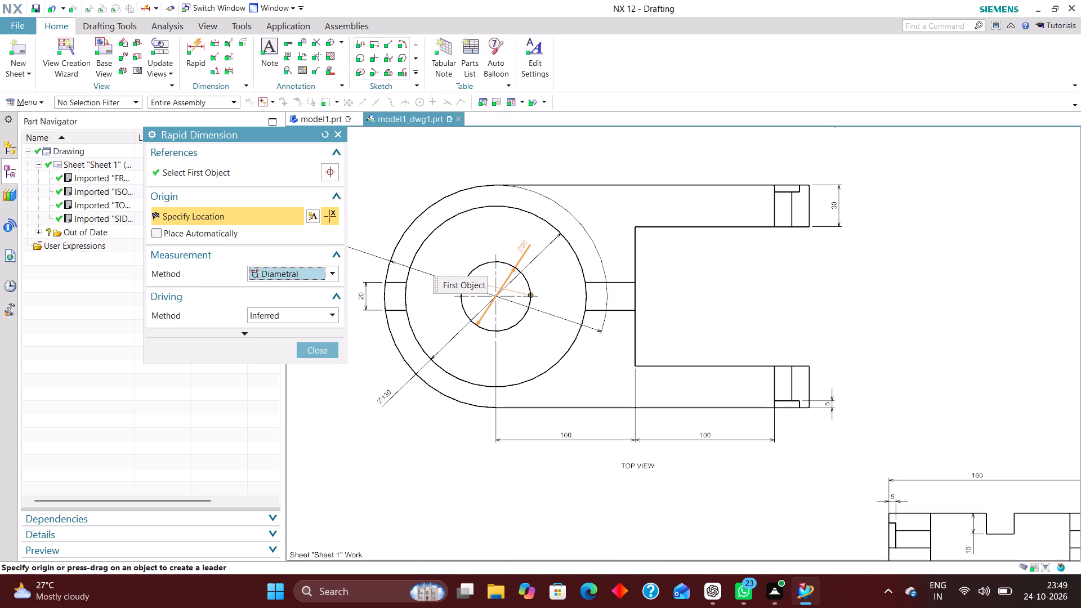
pyautogui.click(522, 247)
pyautogui.click(319, 351)
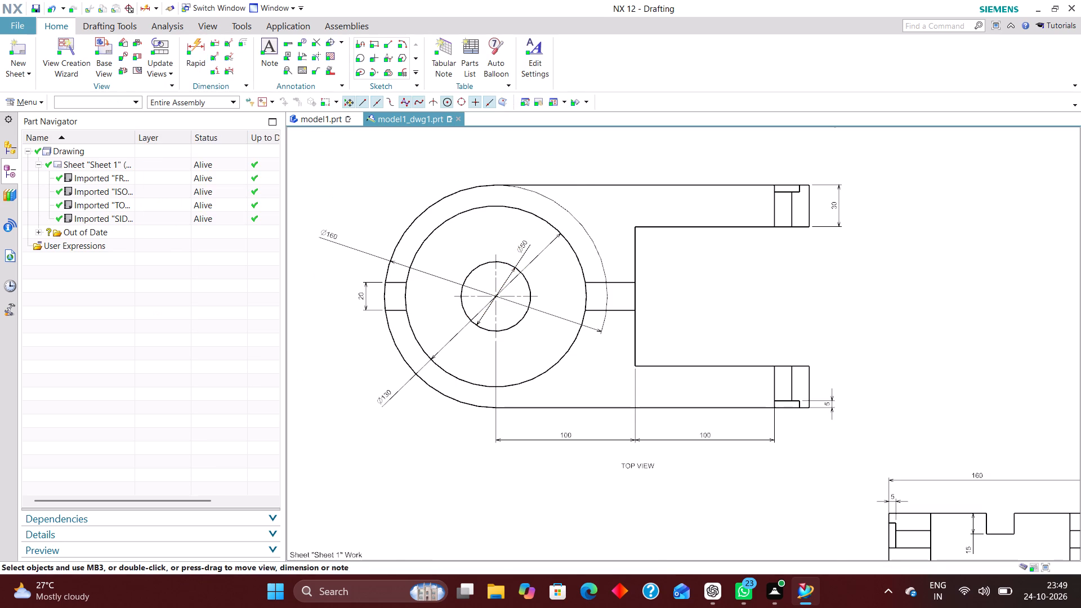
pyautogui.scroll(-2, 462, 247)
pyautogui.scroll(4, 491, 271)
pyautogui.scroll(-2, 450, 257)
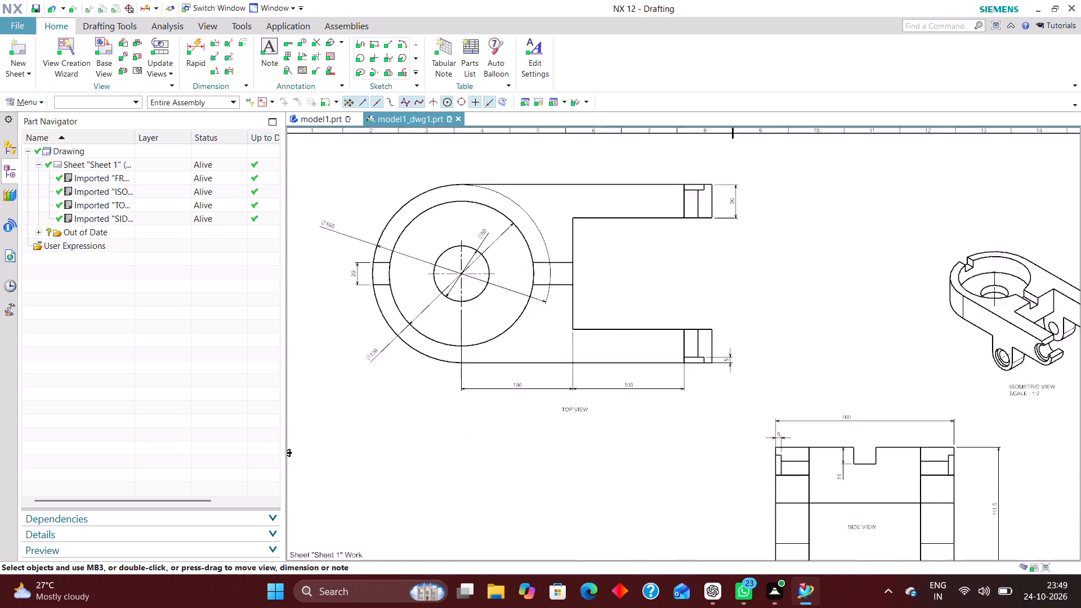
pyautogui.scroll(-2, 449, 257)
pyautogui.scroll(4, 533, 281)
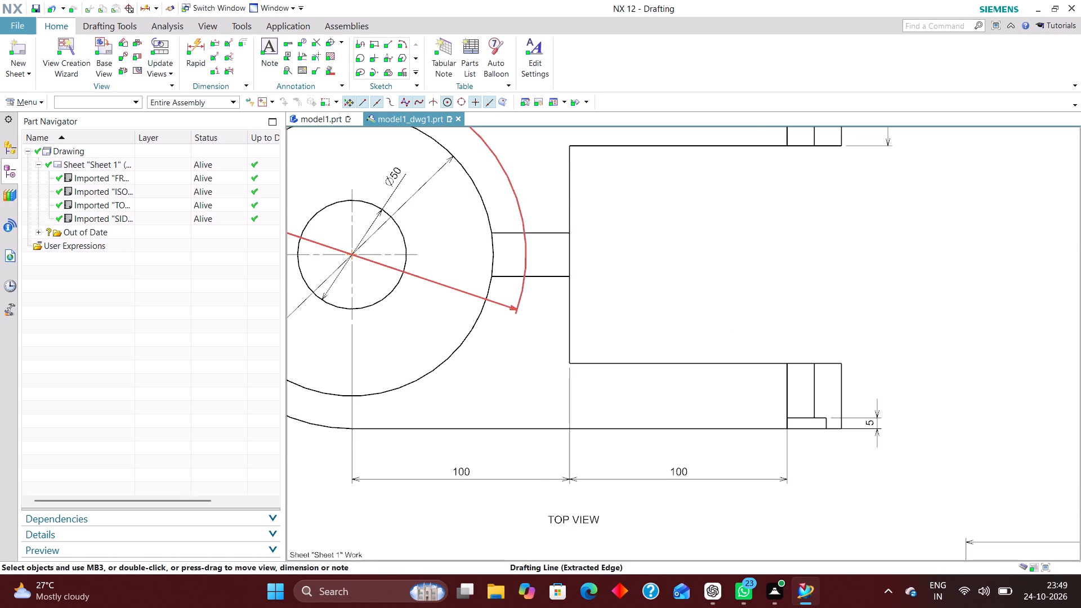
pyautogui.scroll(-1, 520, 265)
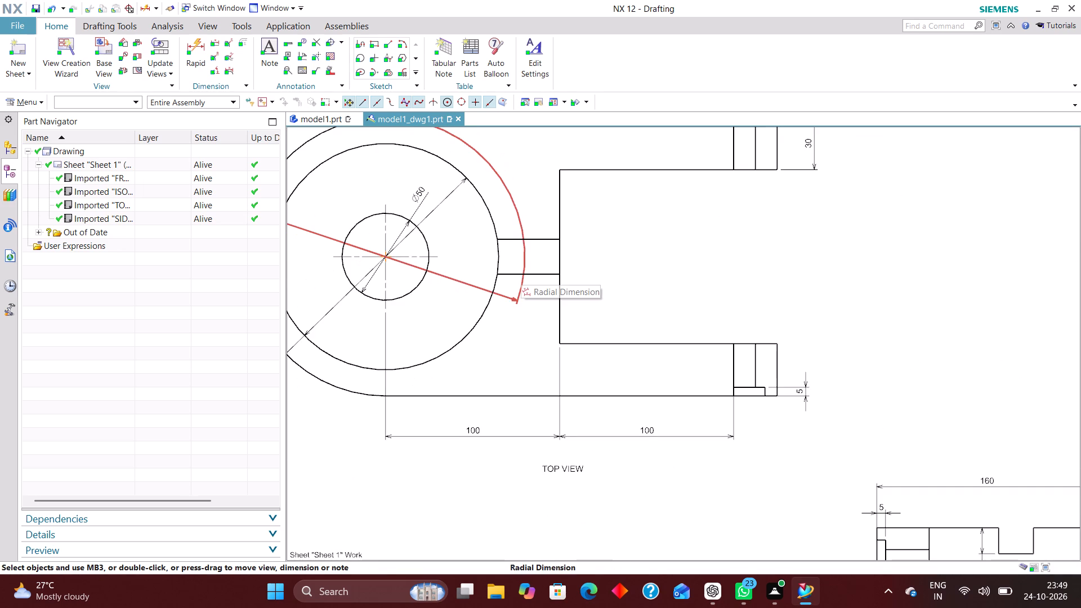
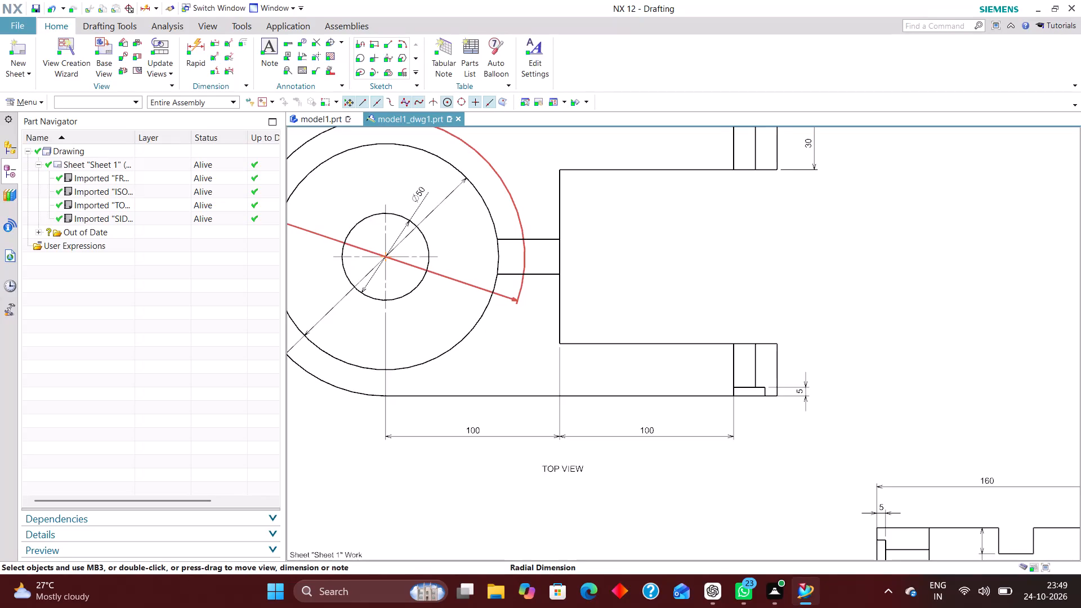
# Reposition the top view's Ø160 outer diameter dimension so its text sits outside the ring, beyond its upper-left edge.
pyautogui.moveTo(511, 297); pyautogui.dragTo(485, 184)
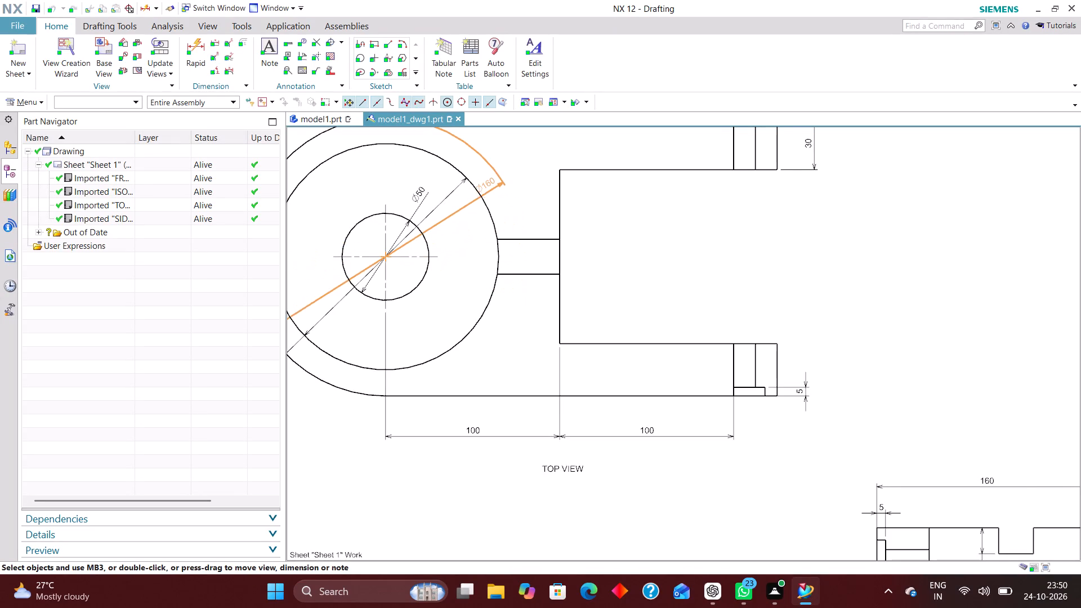
pyautogui.moveTo(485, 184); pyautogui.dragTo(484, 181)
pyautogui.scroll(-4, 543, 272)
pyautogui.scroll(4, 516, 238)
pyautogui.moveTo(529, 237); pyautogui.dragTo(507, 216)
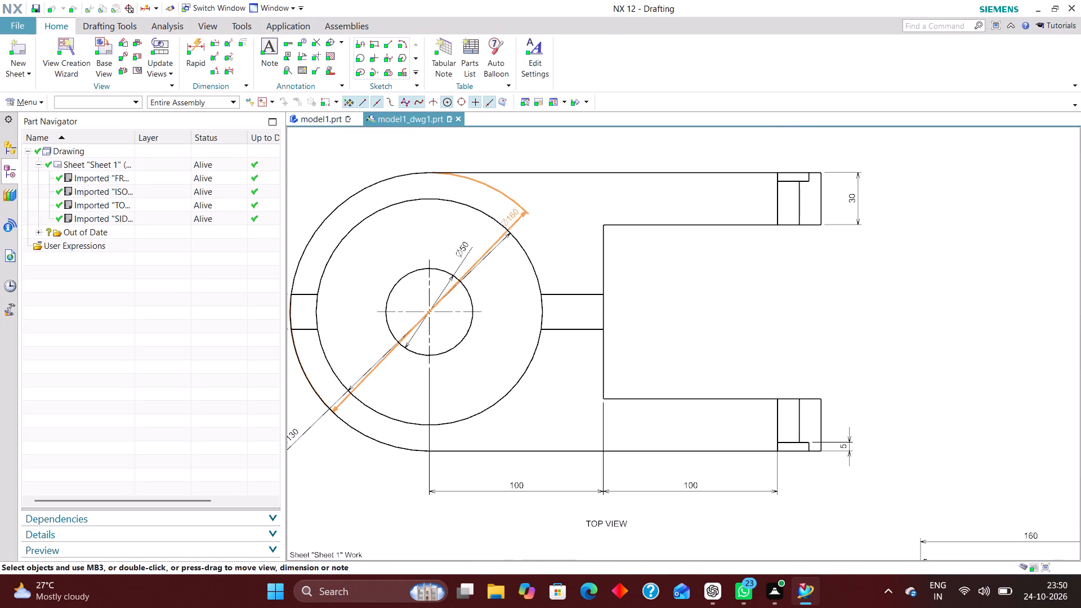
pyautogui.moveTo(507, 216); pyautogui.dragTo(408, 242)
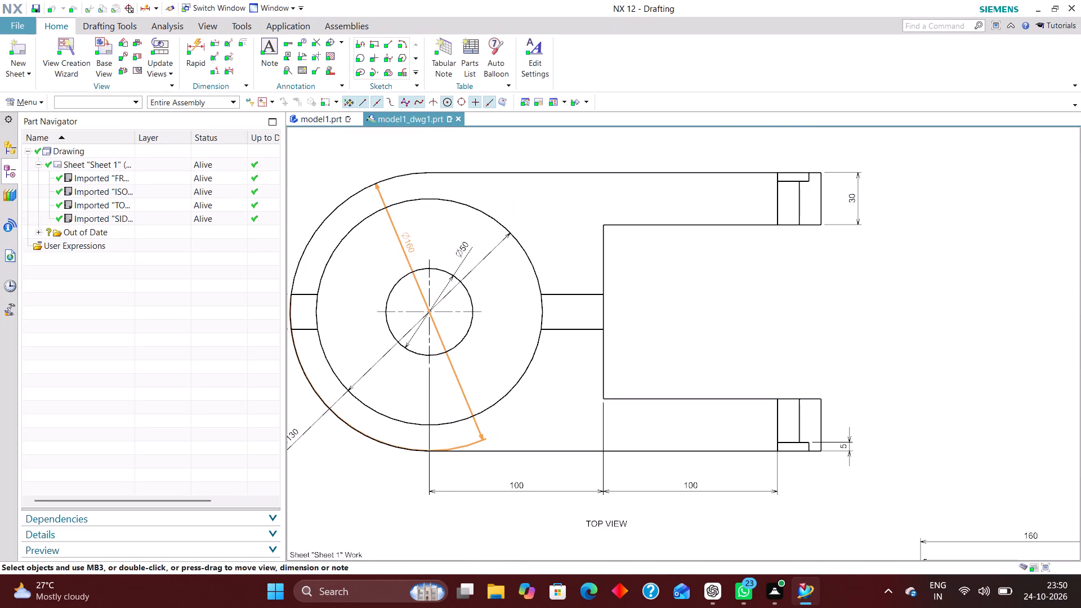
pyautogui.moveTo(408, 242); pyautogui.dragTo(321, 158)
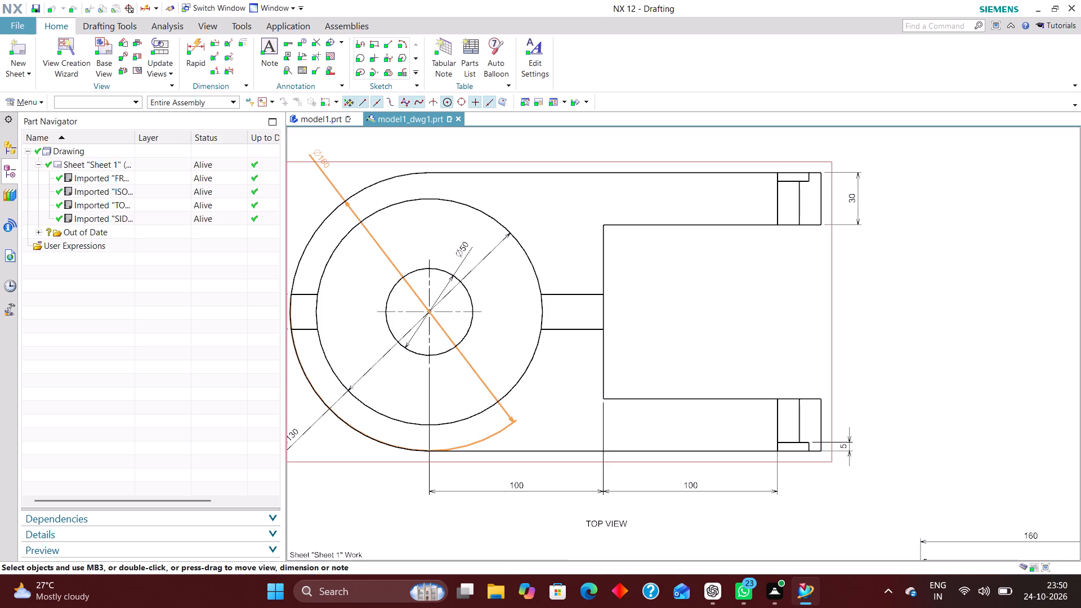
pyautogui.moveTo(321, 158); pyautogui.dragTo(329, 174)
# Review the top, front, side and isometric views across the whole sheet for dimension placement and legibility.
pyautogui.scroll(-3, 495, 223)
pyautogui.scroll(3, 506, 279)
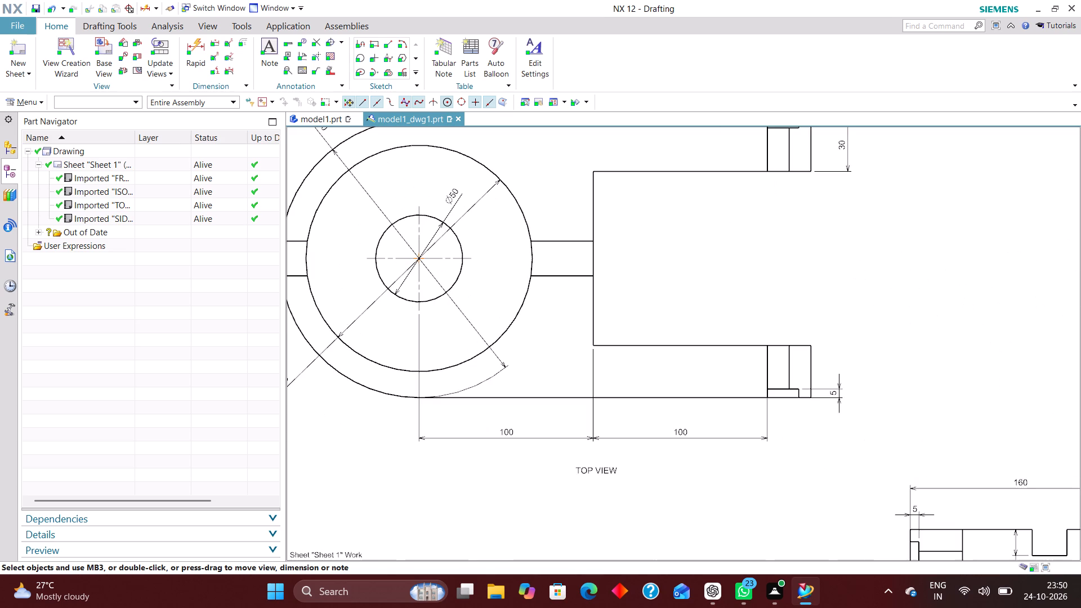
pyautogui.scroll(-5, 402, 280)
pyautogui.scroll(1, 458, 319)
pyautogui.scroll(-3, 454, 299)
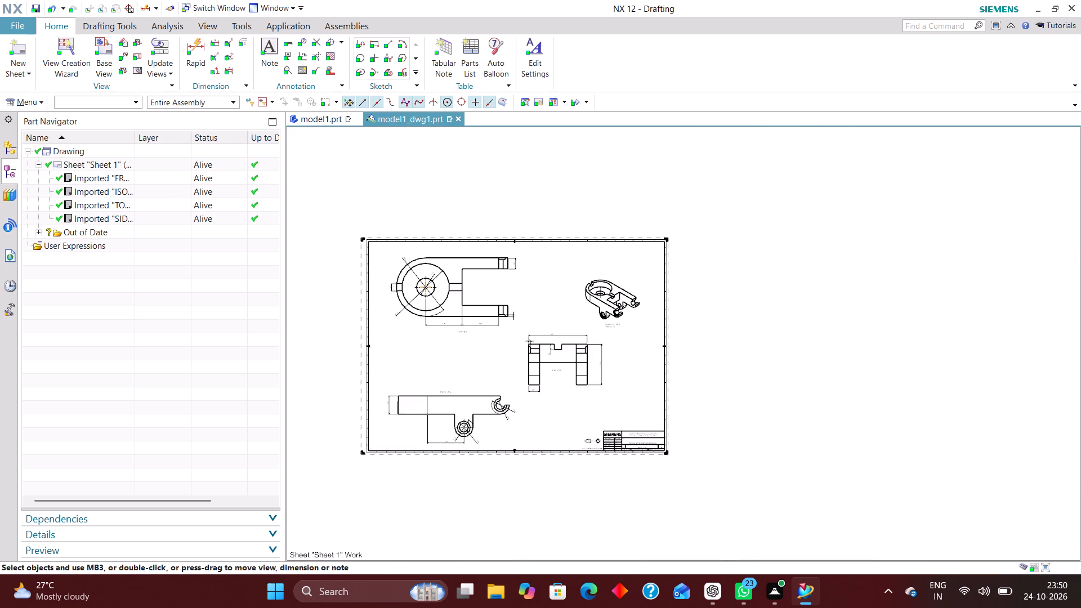
pyautogui.scroll(5, 476, 411)
pyautogui.scroll(-3, 528, 397)
pyautogui.scroll(4, 405, 406)
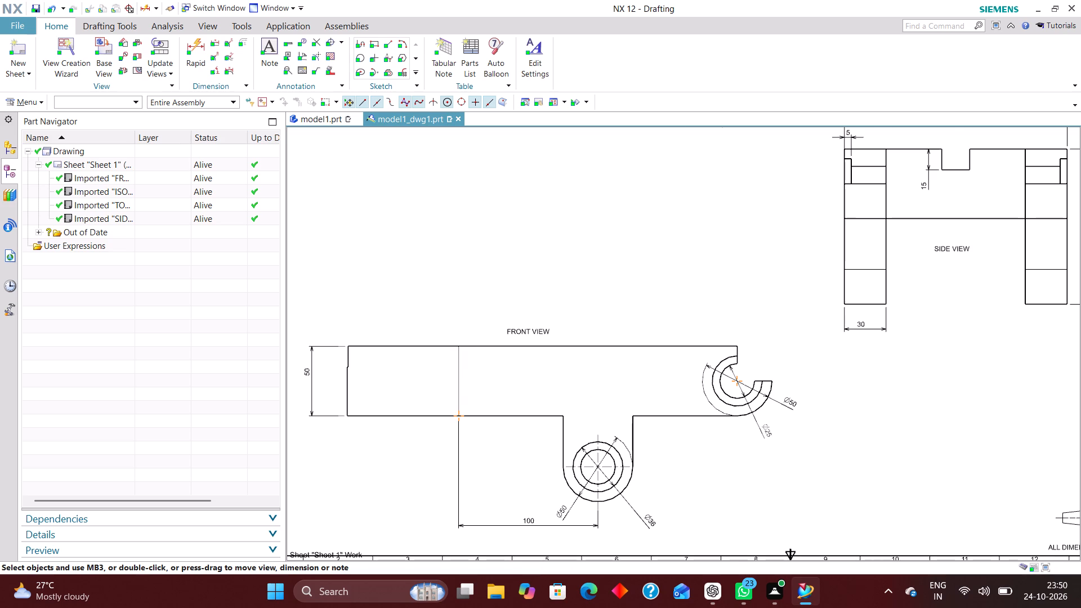
pyautogui.scroll(-3, 462, 418)
pyautogui.scroll(1, 481, 402)
pyautogui.moveTo(507, 300); pyautogui.dragTo(463, 370, button='right')
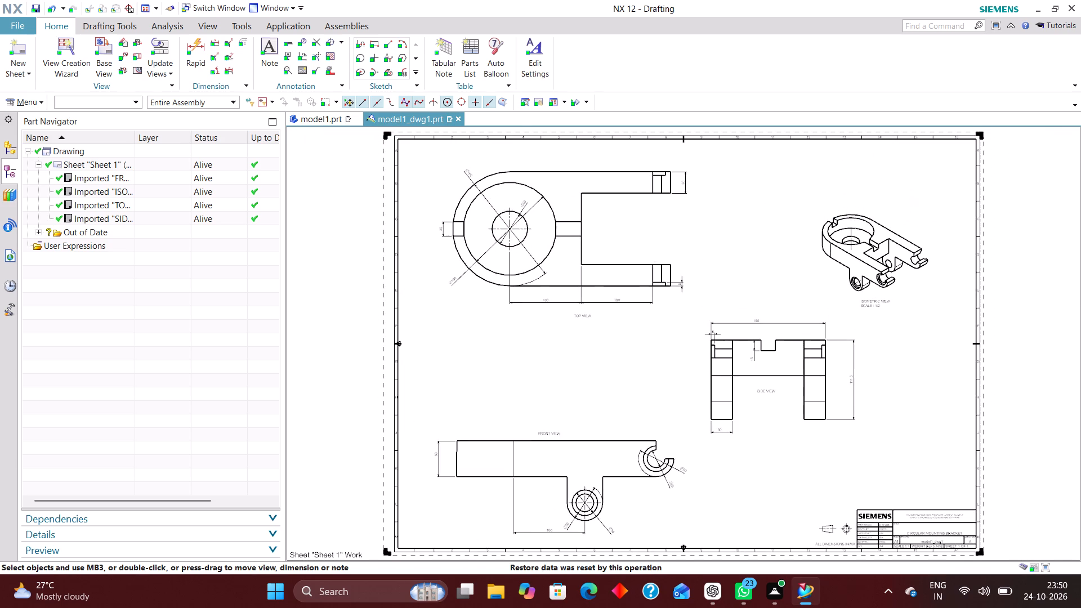
pyautogui.scroll(-1, 477, 389)
pyautogui.scroll(1, 477, 389)
pyautogui.scroll(3, 876, 302)
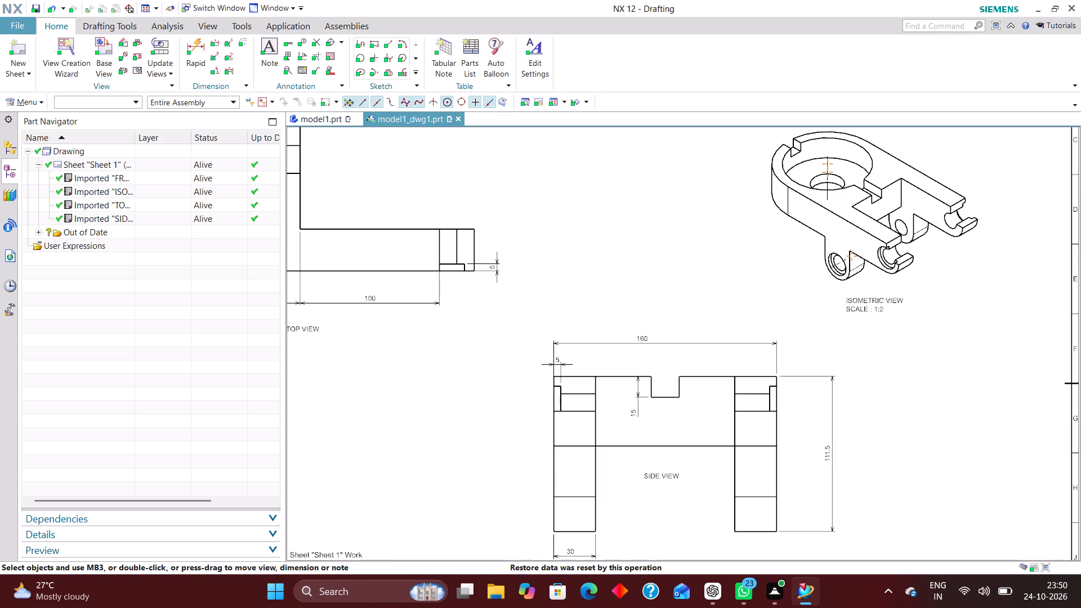
pyautogui.scroll(-2, 626, 257)
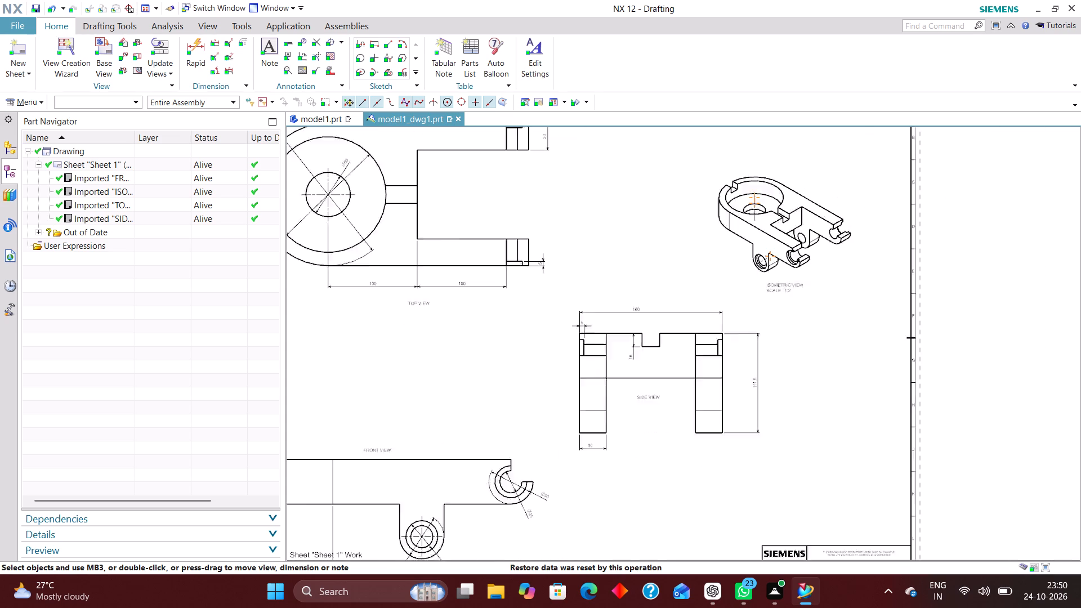
pyautogui.scroll(-1, 626, 257)
pyautogui.moveTo(664, 223); pyautogui.dragTo(631, 292, button='right')
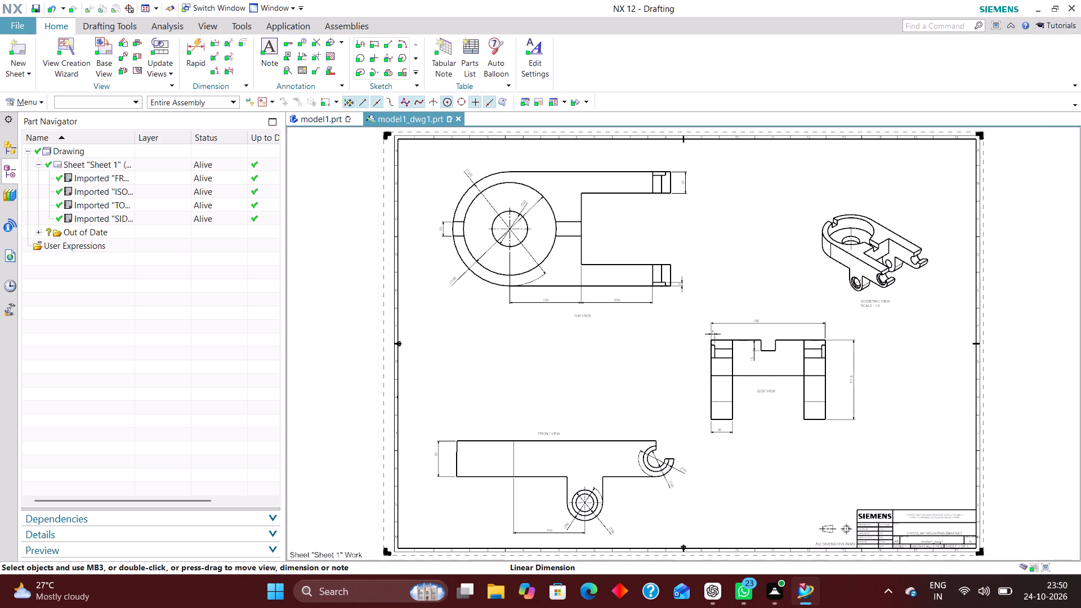
# Open Layer Visible in View for the ISOMETRIC VIEW and set all of its layers invisible.
pyautogui.click(38, 108)
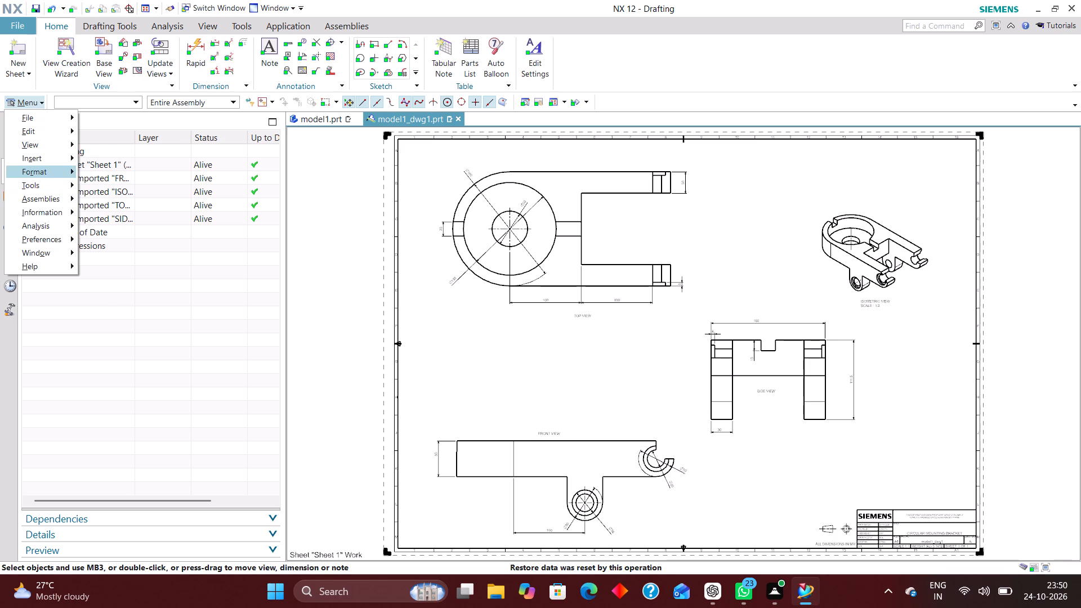
pyautogui.click(51, 169)
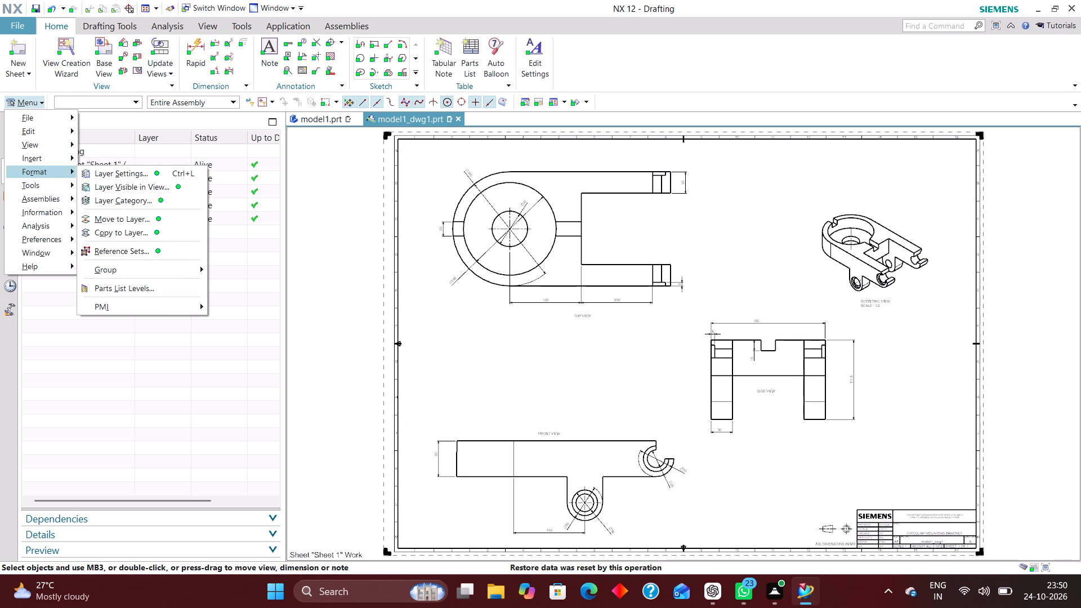
pyautogui.click(115, 192)
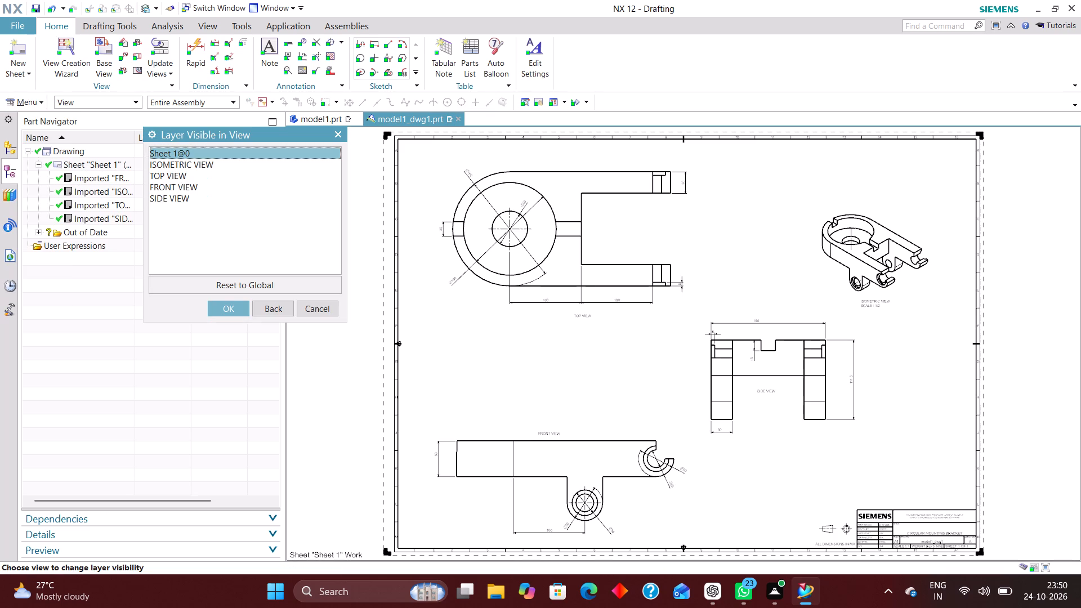
pyautogui.click(211, 162)
pyautogui.click(232, 307)
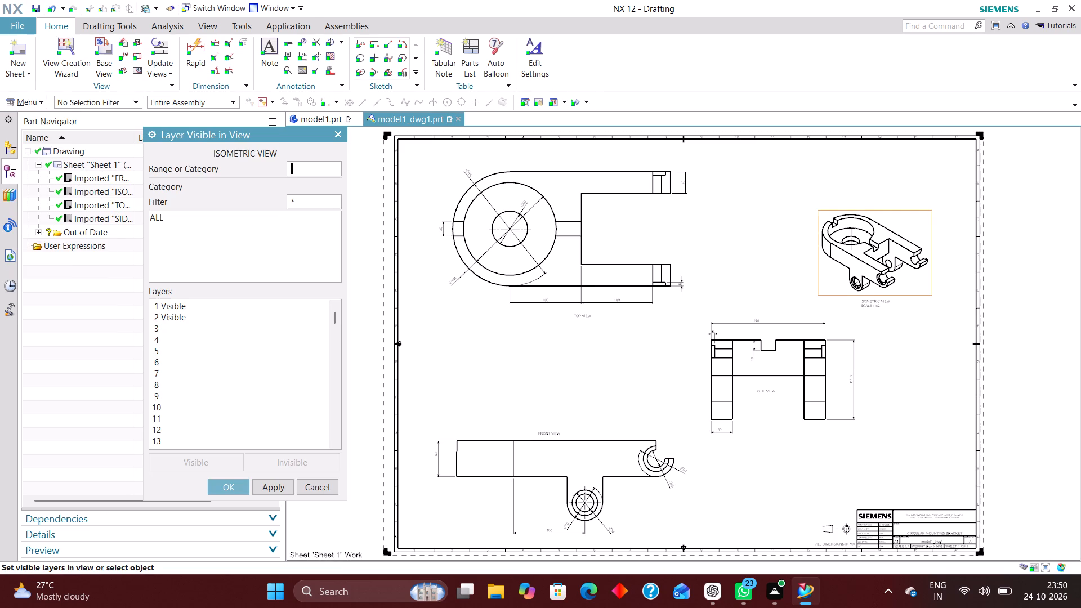
pyautogui.click(159, 216)
pyautogui.click(309, 465)
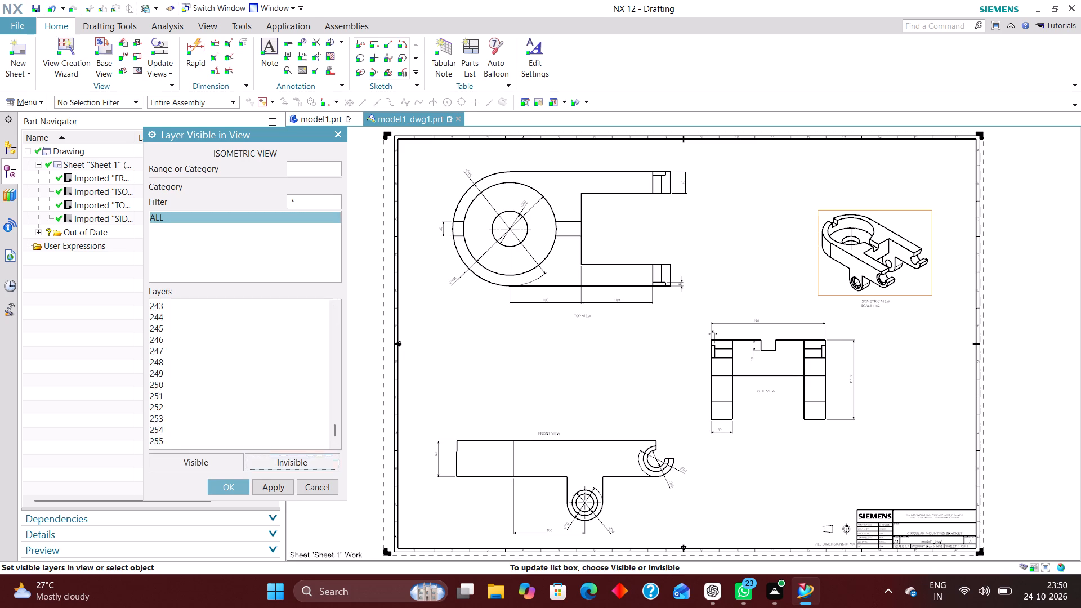
# Make only layers 2, 223, 224, 225, 226 and 256 visible in the ISOMETRIC VIEW and accept the settings.
pyautogui.click(314, 169)
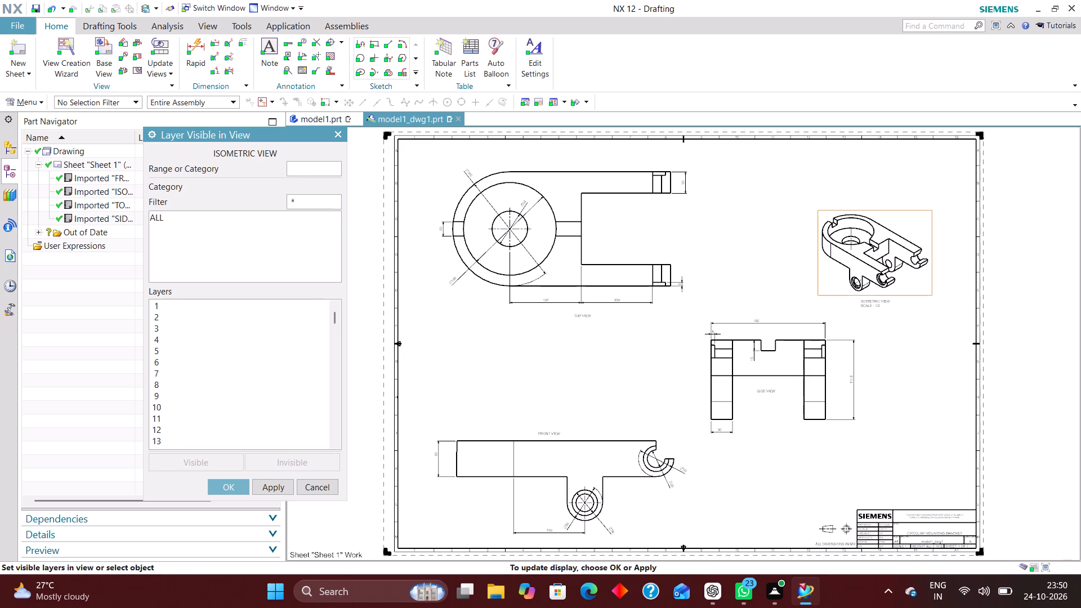
pyautogui.press('2')
pyautogui.press('Return')
pyautogui.write('223')
pyautogui.press('Return')
pyautogui.write('22')
pyautogui.press('4')
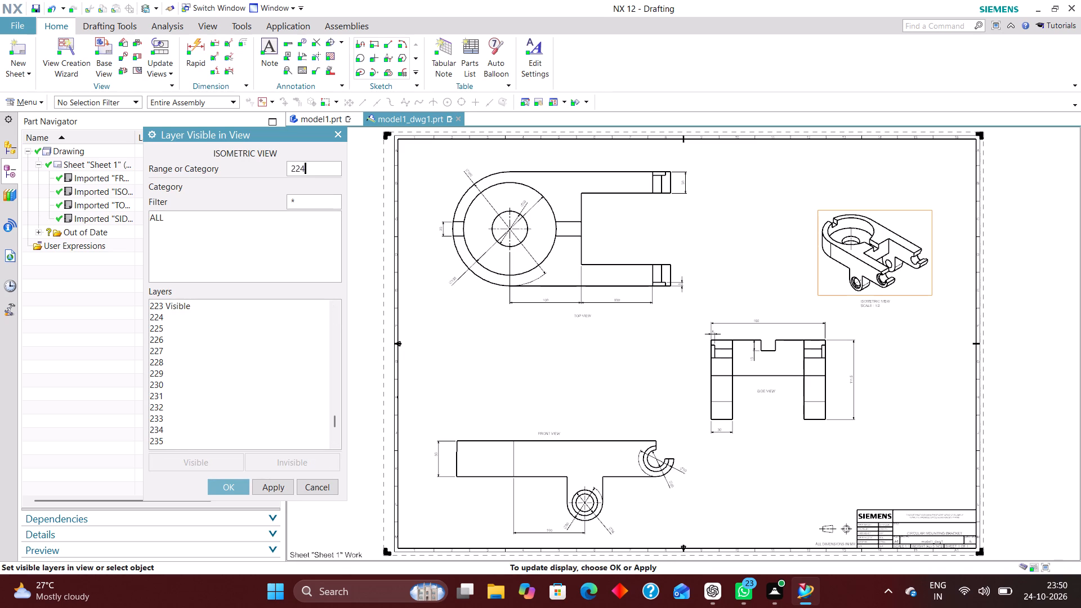
pyautogui.press('Return')
pyautogui.write('2253')
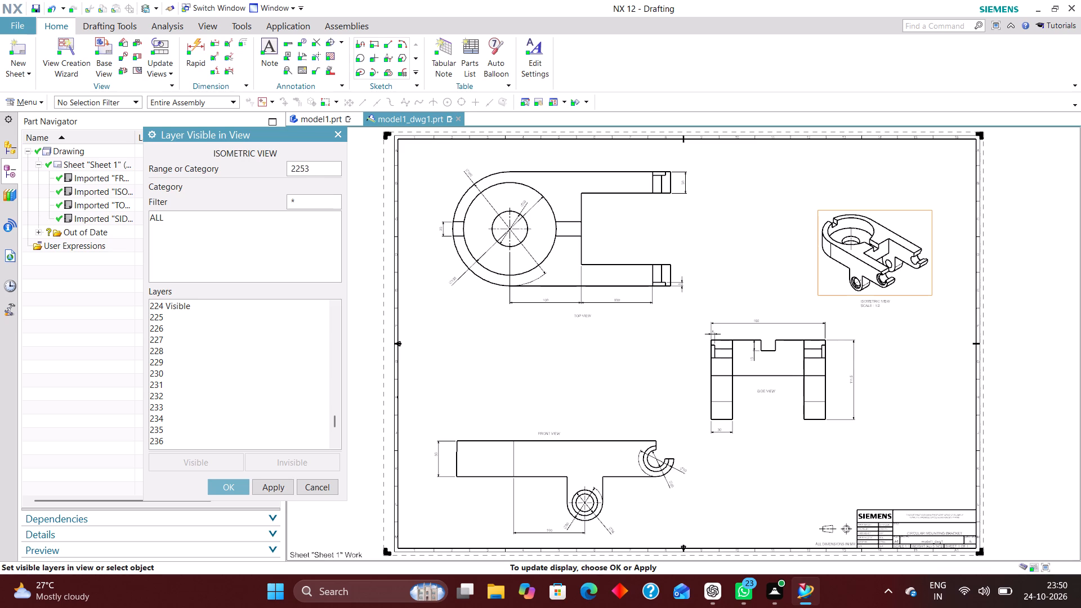
pyautogui.press('BackSpace')
pyautogui.press('Return')
pyautogui.write('226')
pyautogui.press('Return')
pyautogui.press('2')
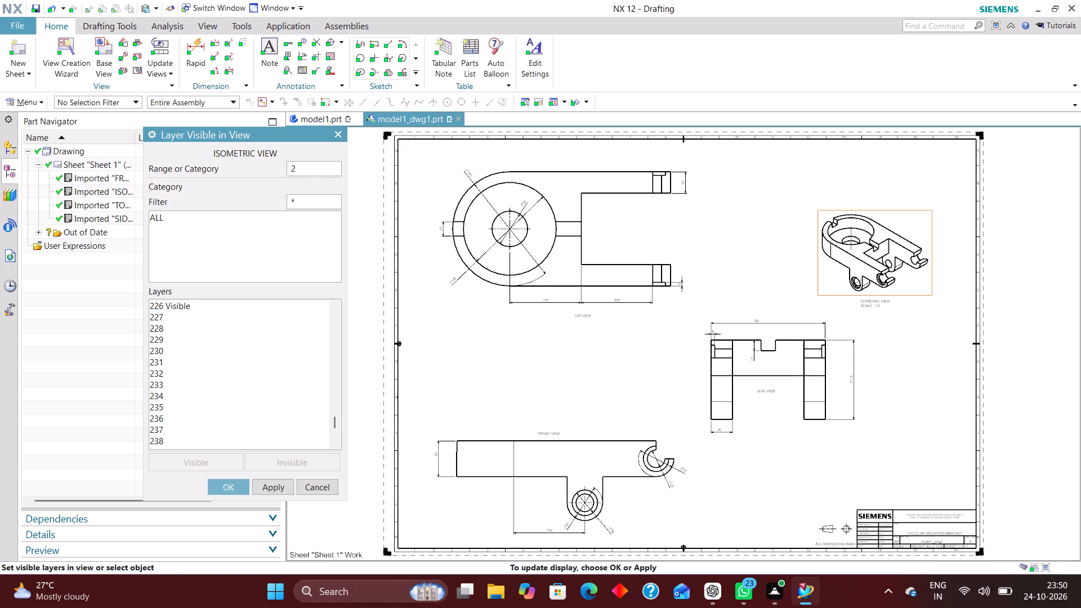
pyautogui.write('56')
pyautogui.press('Return')
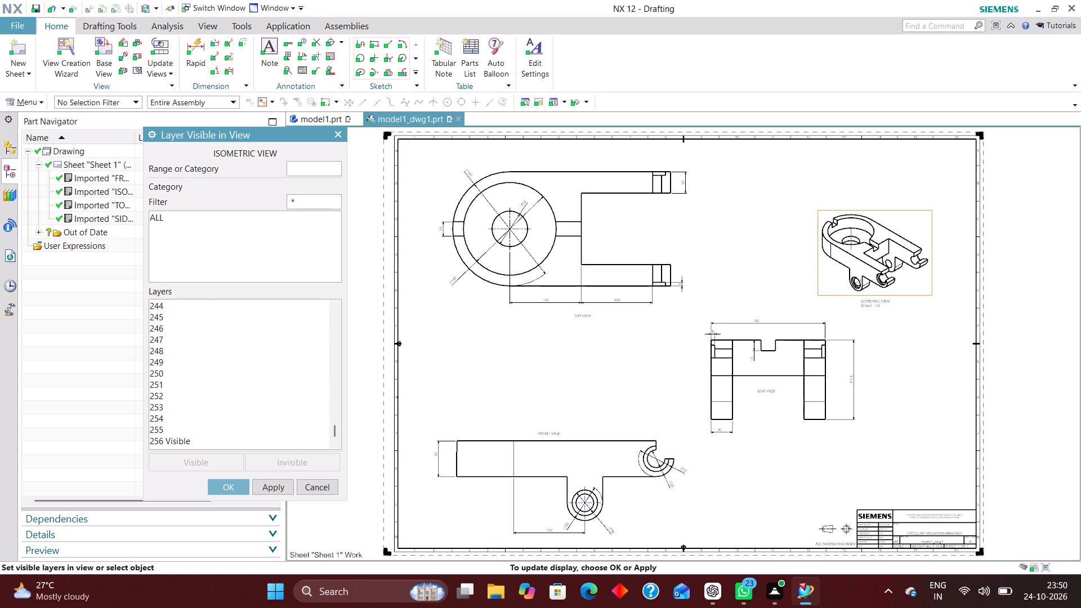
pyautogui.click(238, 480)
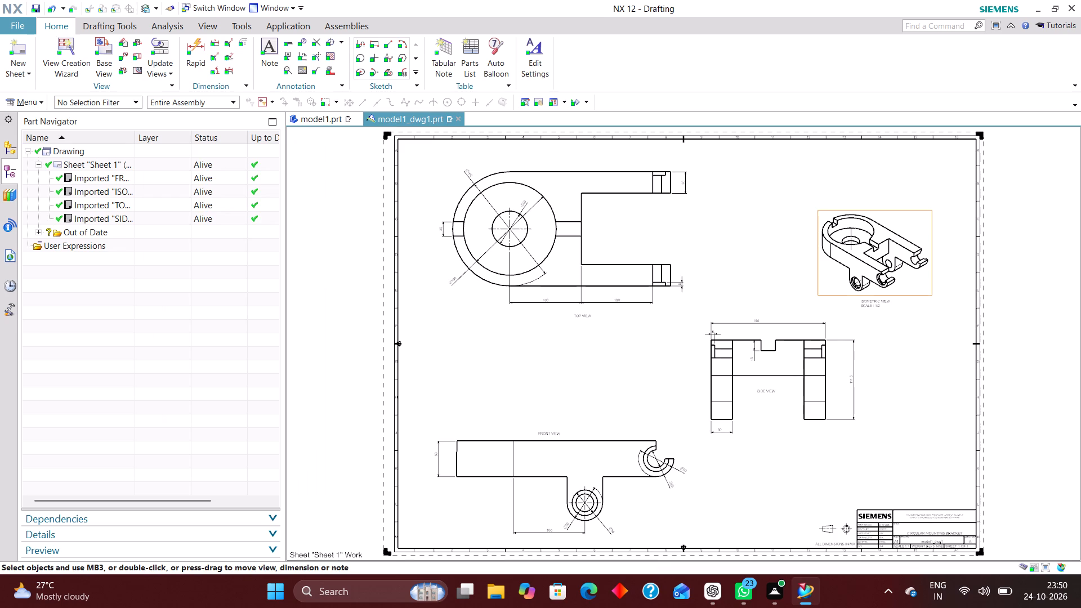
# In the TOP VIEW's layer visibility, toggle layers 2, 223, 224, 225, 226 and 256 by number.
pyautogui.click(177, 173)
pyautogui.click(222, 314)
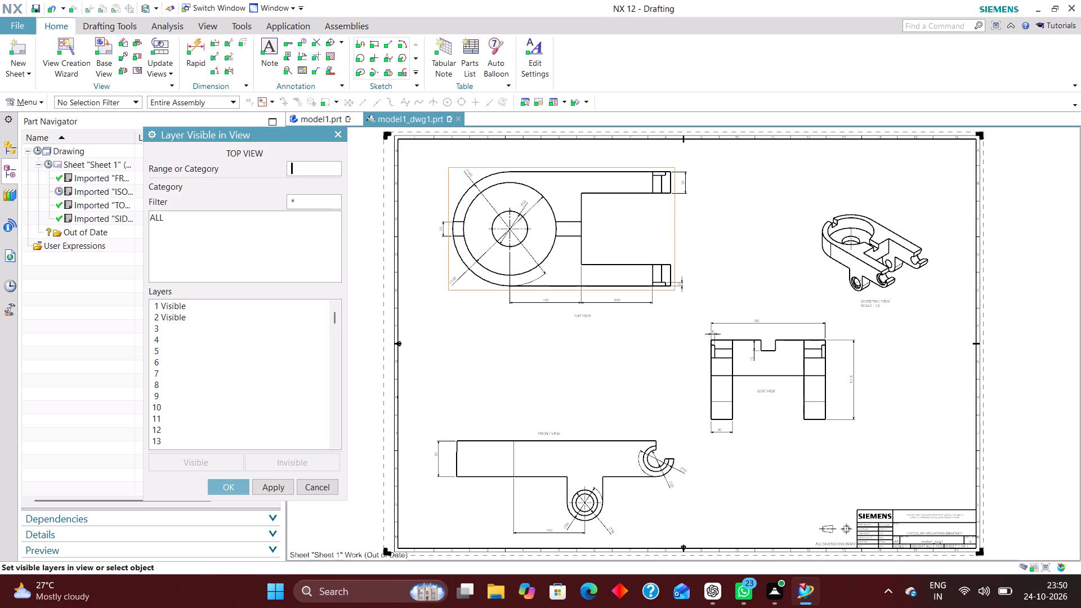
pyautogui.press('2')
pyautogui.press('Return')
pyautogui.write('22')
pyautogui.press('3')
pyautogui.press('Return')
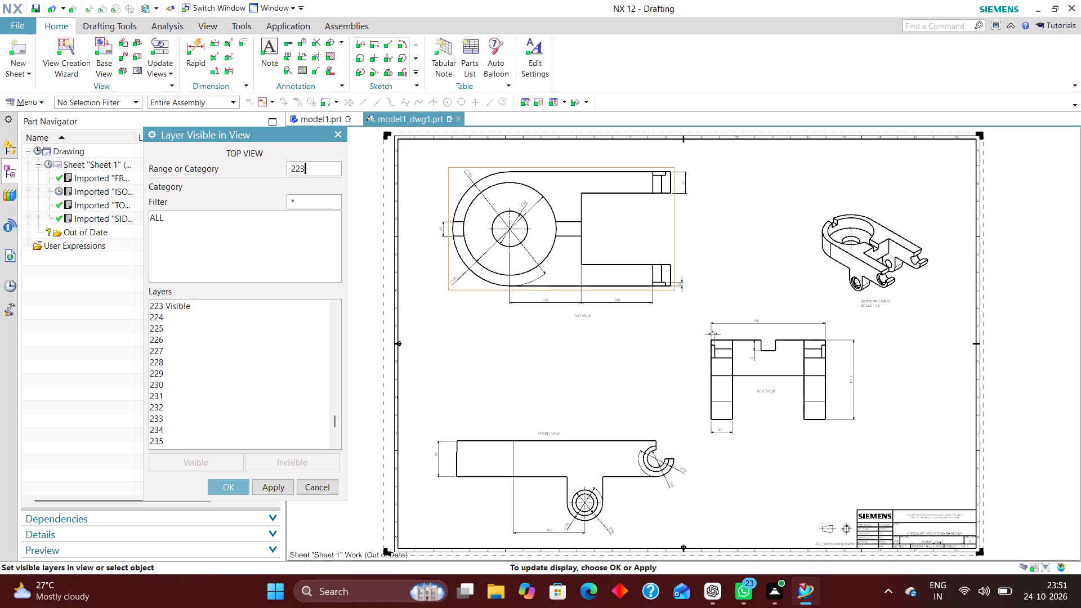
pyautogui.write('224')
pyautogui.press('Return')
pyautogui.write('225')
pyautogui.press('Return')
pyautogui.write('226')
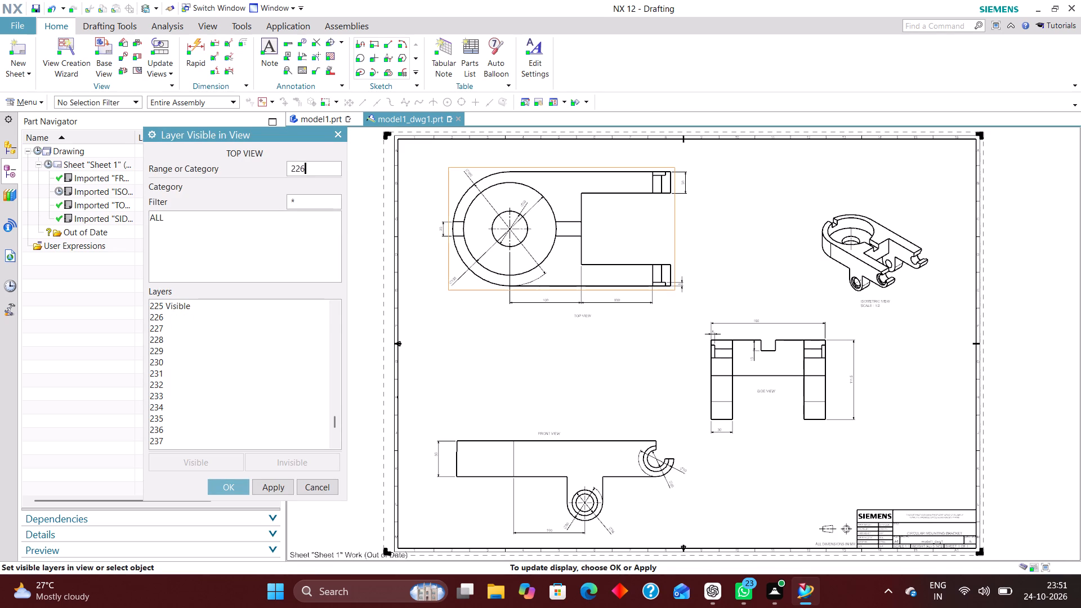
pyautogui.press('Return')
pyautogui.press('2')
pyautogui.write('56')
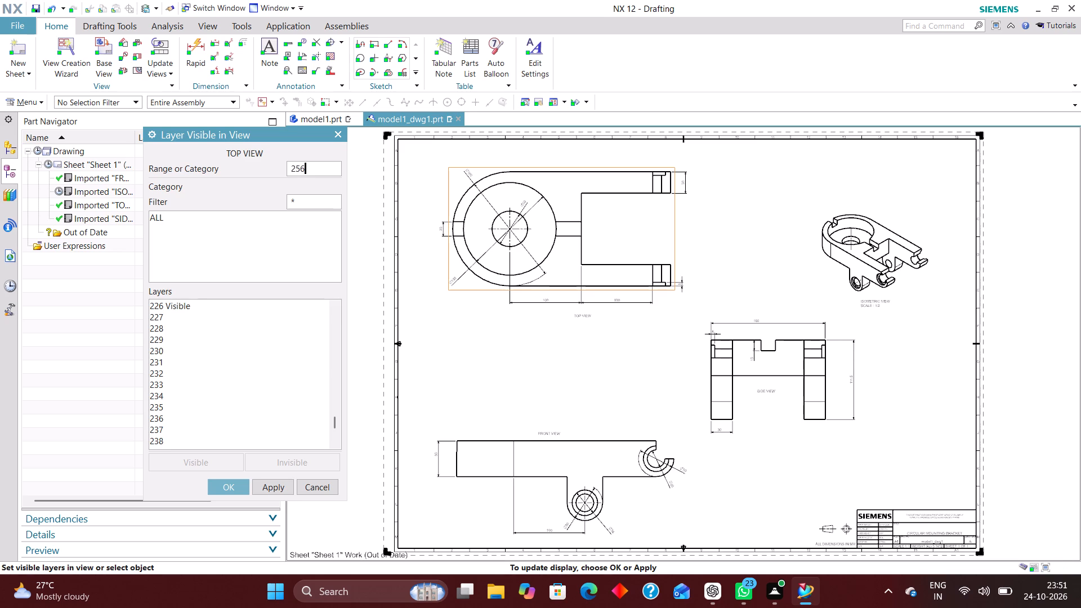
pyautogui.press('Return')
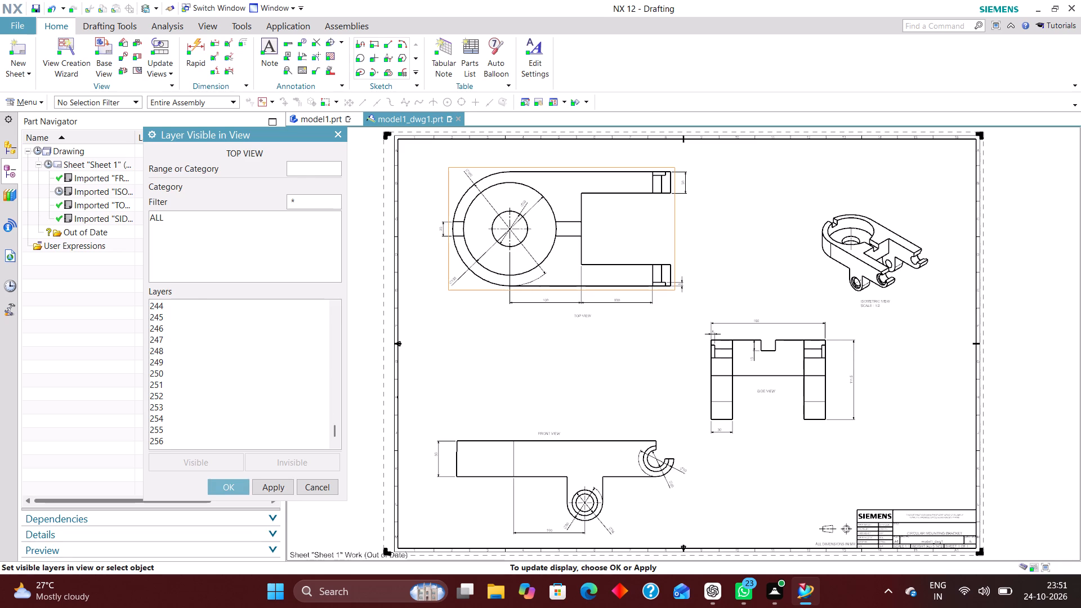
# Check the TOP VIEW's layer list, switch layer 256 back to visible and accept the settings.
pyautogui.scroll(9, 212, 386)
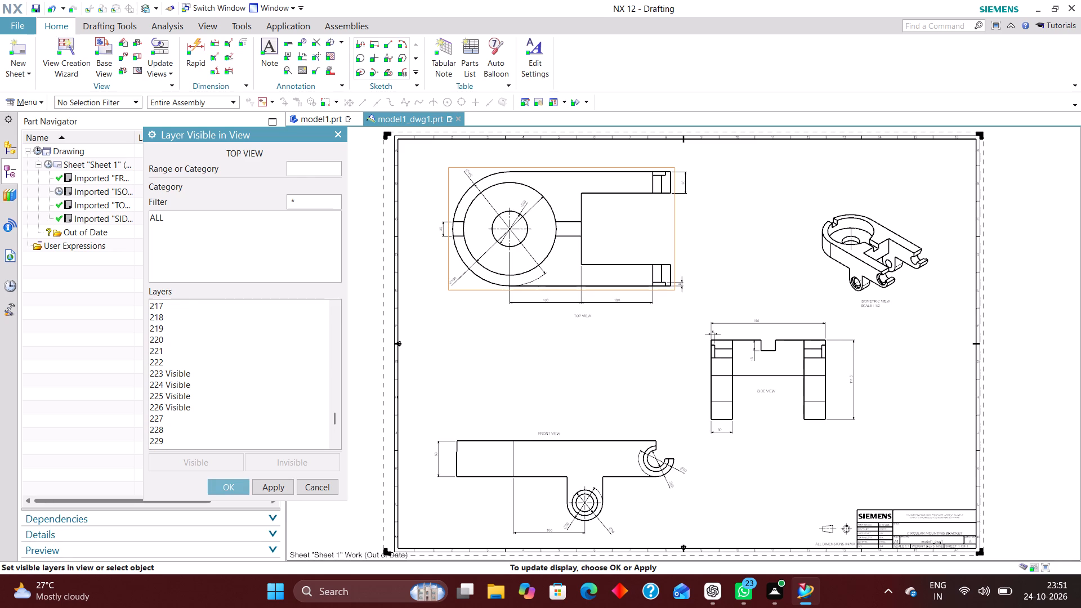
pyautogui.press('2')
pyautogui.press('5')
pyautogui.press('6')
pyautogui.press('Return')
pyautogui.scroll(-4, 260, 339)
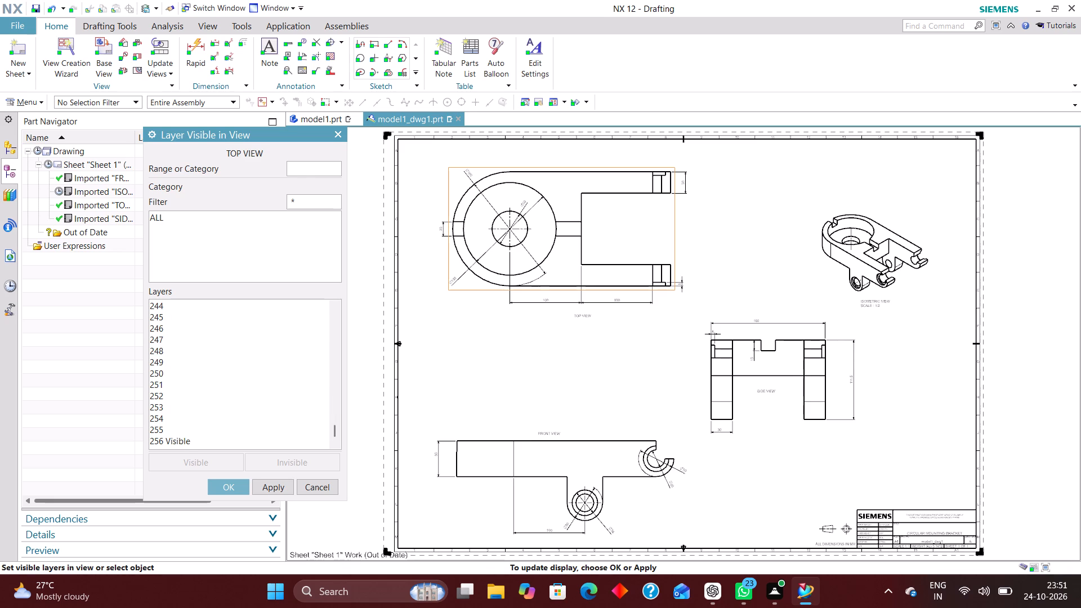
pyautogui.click(235, 485)
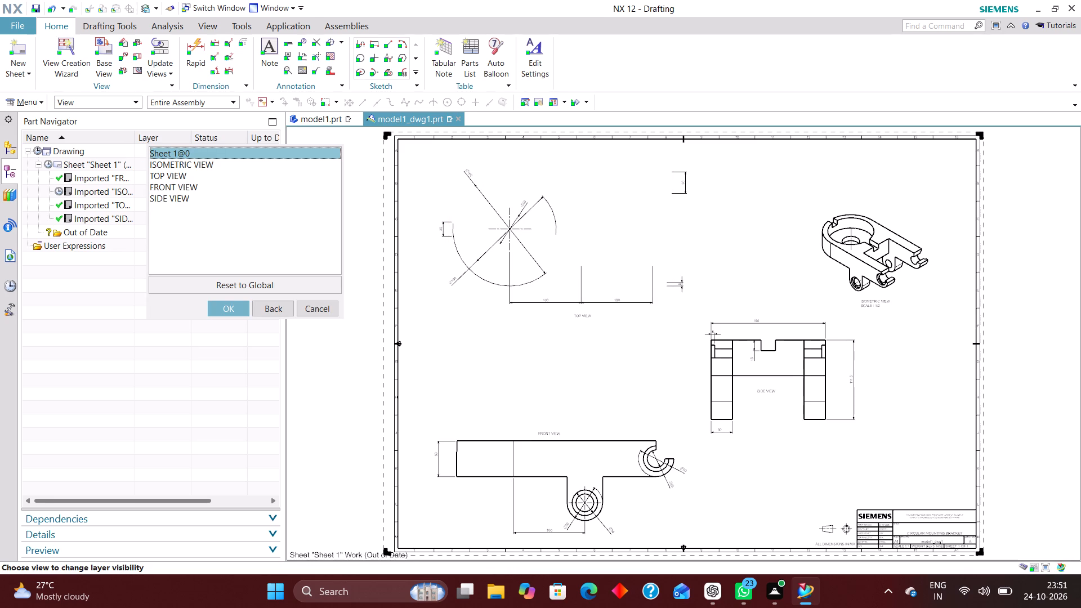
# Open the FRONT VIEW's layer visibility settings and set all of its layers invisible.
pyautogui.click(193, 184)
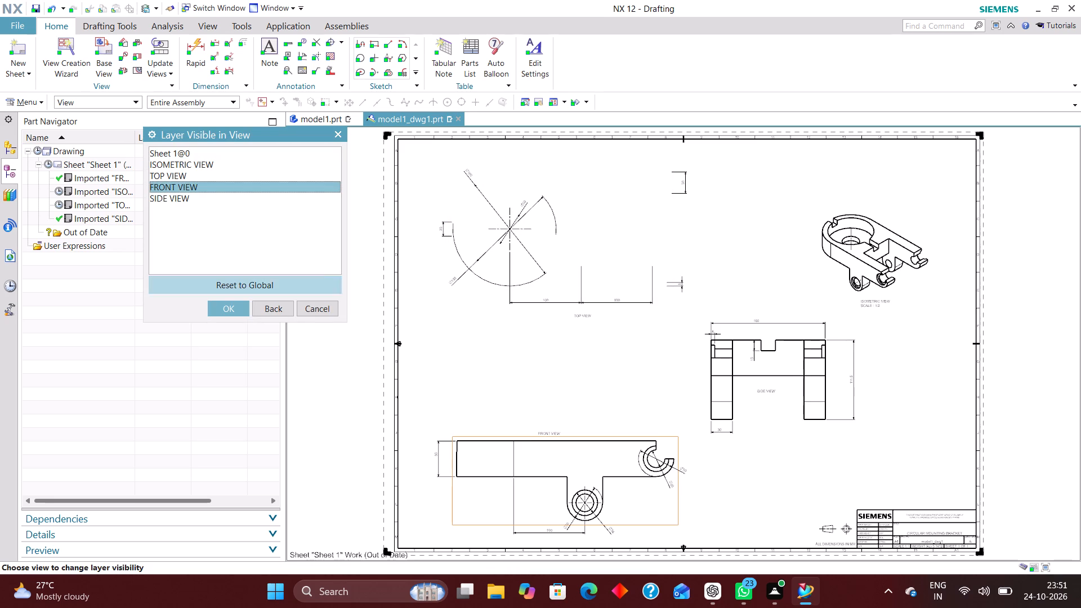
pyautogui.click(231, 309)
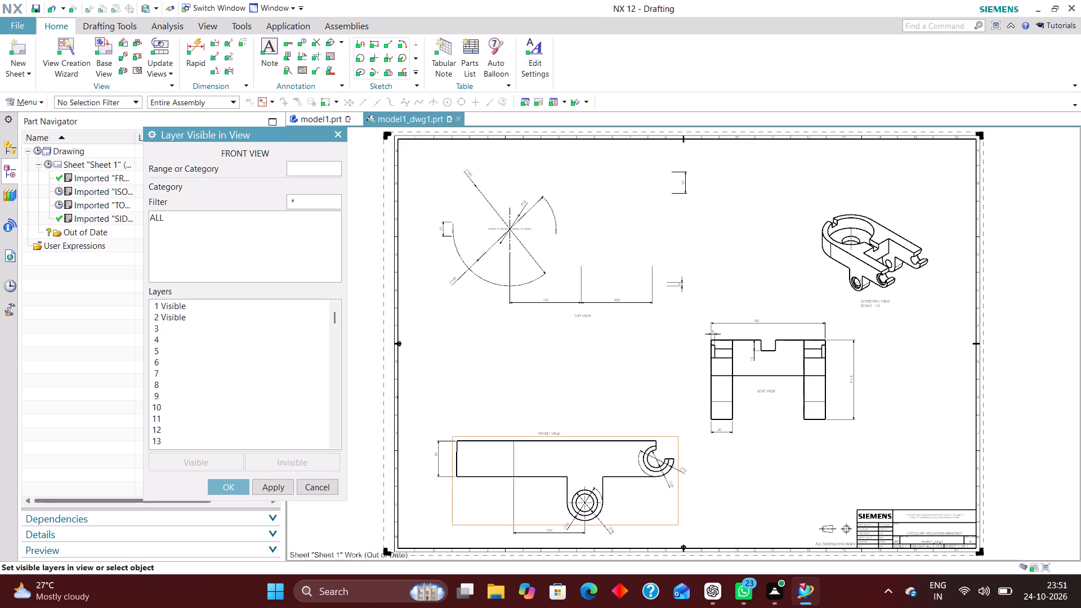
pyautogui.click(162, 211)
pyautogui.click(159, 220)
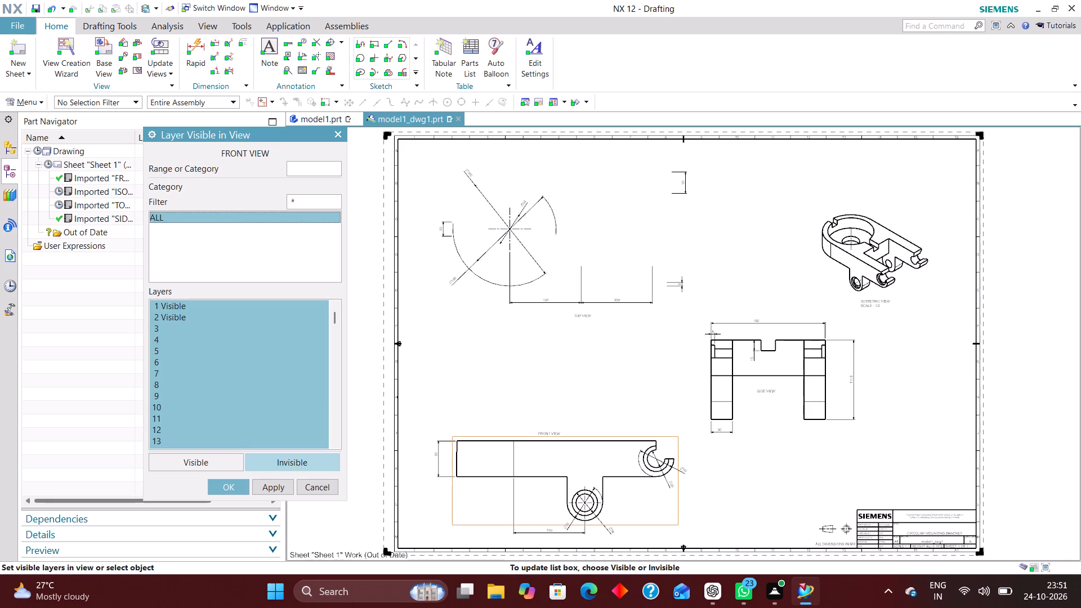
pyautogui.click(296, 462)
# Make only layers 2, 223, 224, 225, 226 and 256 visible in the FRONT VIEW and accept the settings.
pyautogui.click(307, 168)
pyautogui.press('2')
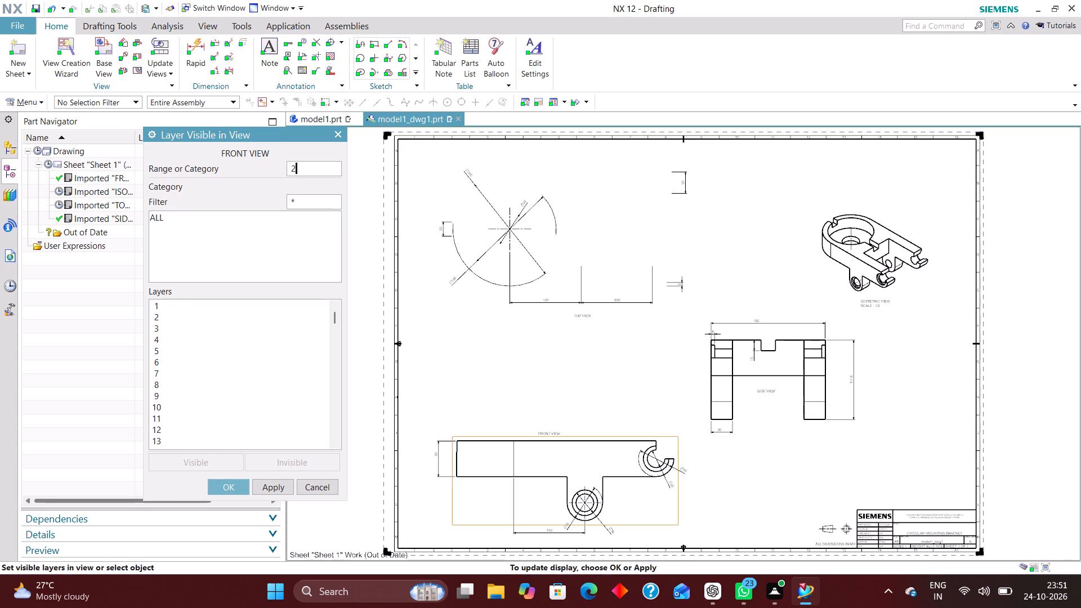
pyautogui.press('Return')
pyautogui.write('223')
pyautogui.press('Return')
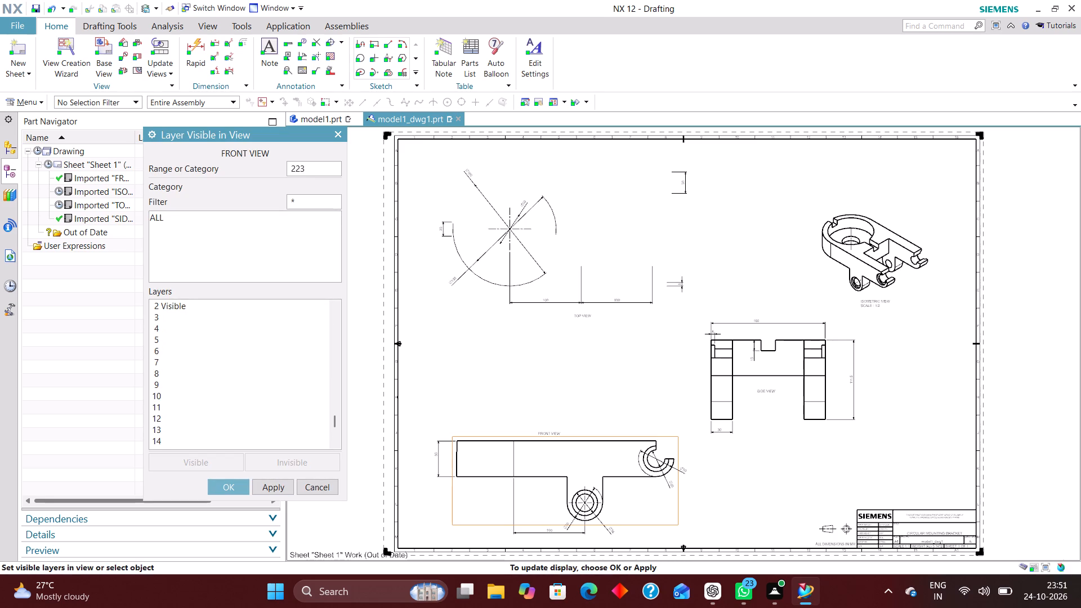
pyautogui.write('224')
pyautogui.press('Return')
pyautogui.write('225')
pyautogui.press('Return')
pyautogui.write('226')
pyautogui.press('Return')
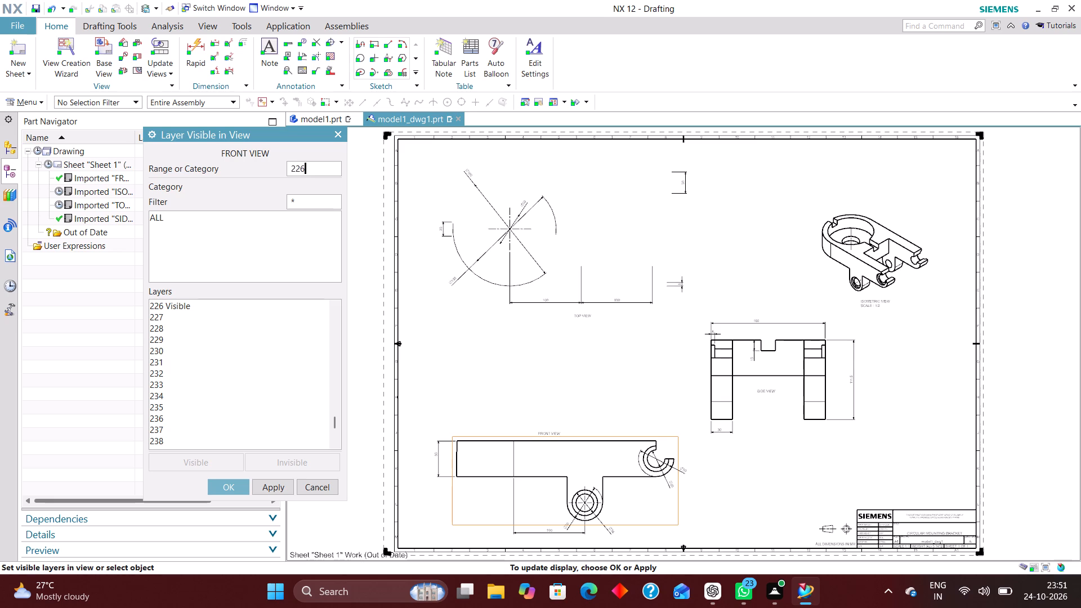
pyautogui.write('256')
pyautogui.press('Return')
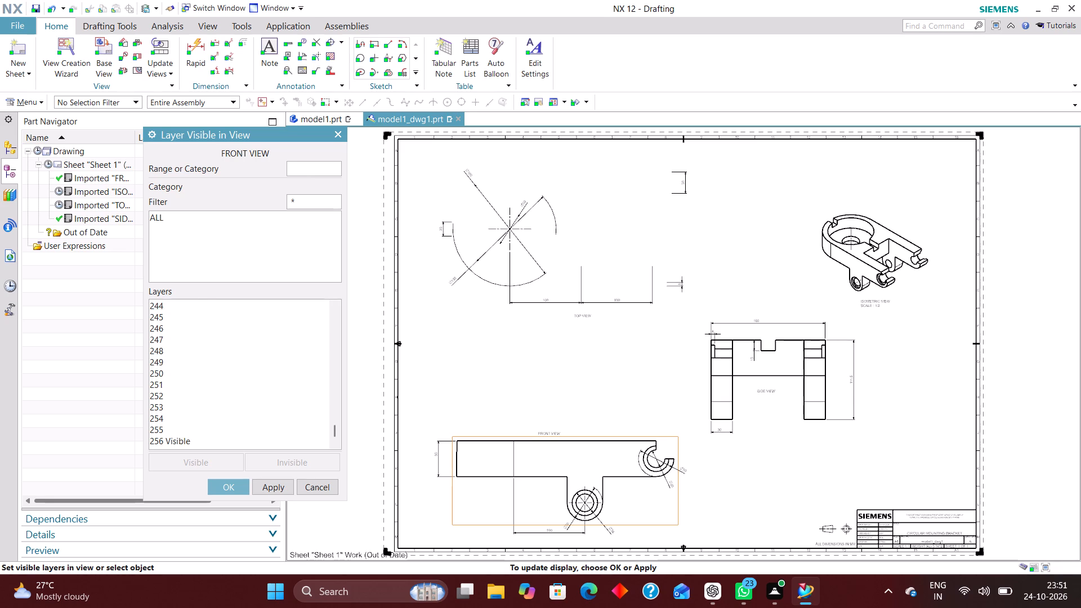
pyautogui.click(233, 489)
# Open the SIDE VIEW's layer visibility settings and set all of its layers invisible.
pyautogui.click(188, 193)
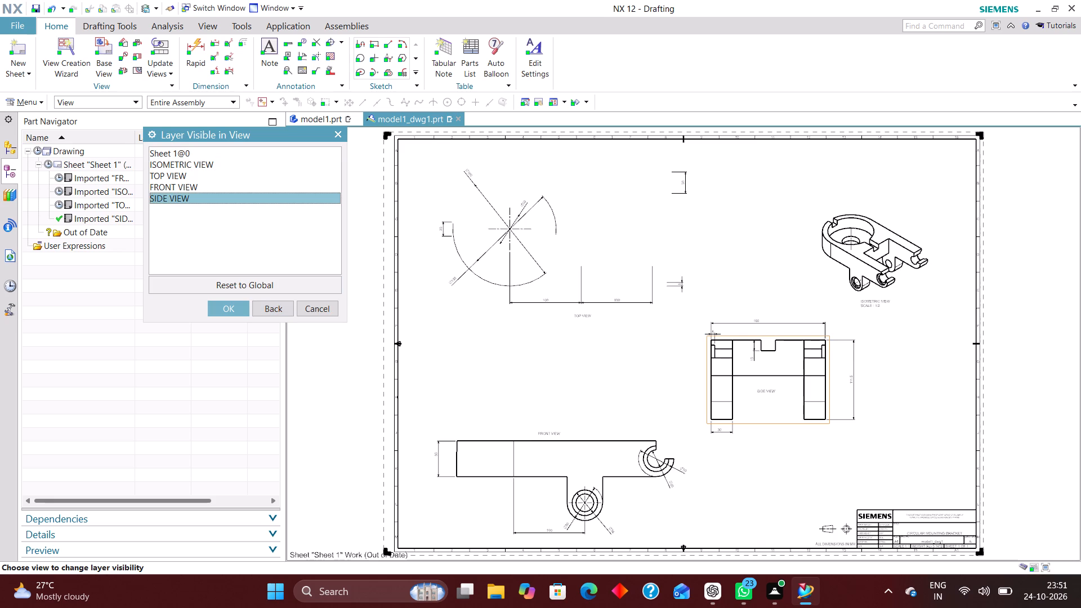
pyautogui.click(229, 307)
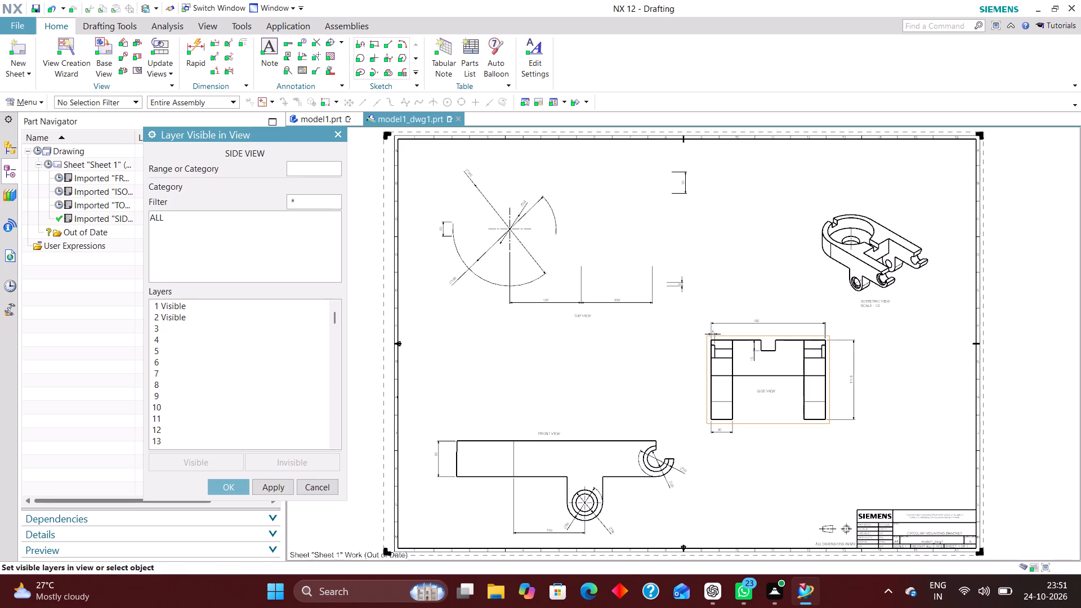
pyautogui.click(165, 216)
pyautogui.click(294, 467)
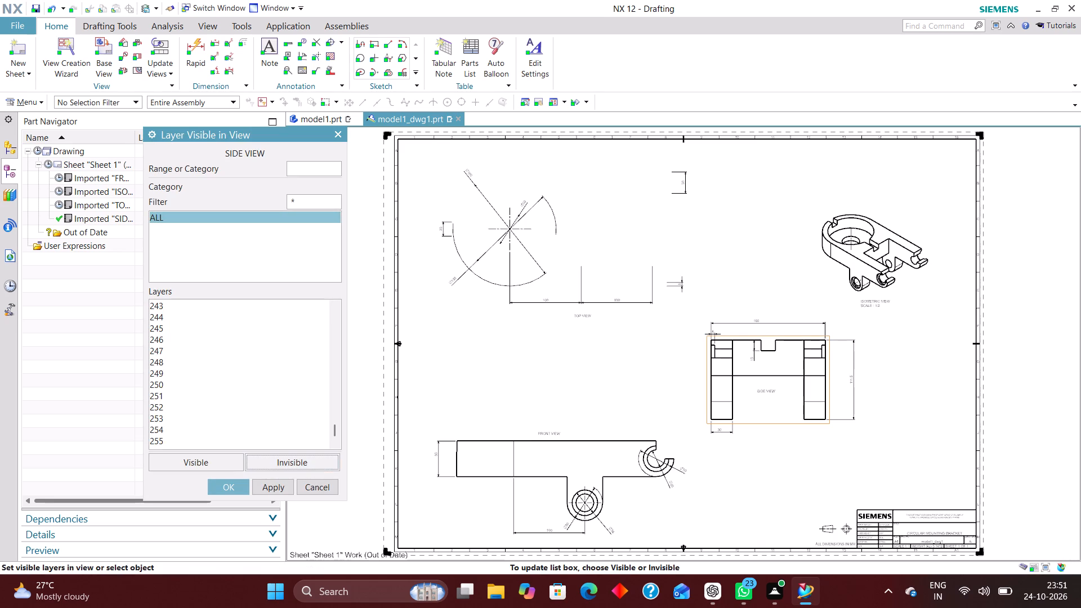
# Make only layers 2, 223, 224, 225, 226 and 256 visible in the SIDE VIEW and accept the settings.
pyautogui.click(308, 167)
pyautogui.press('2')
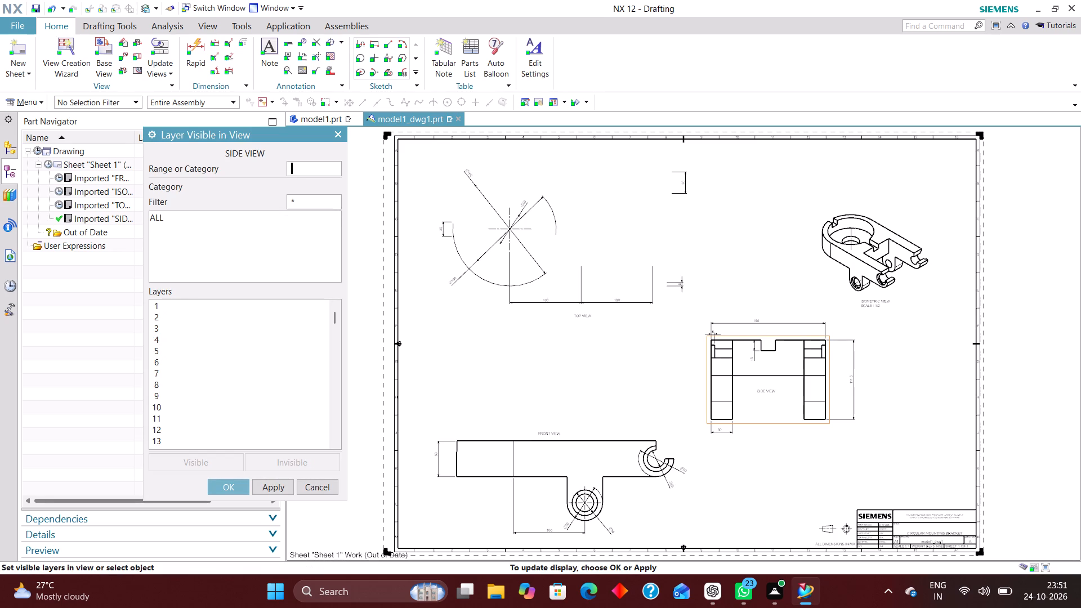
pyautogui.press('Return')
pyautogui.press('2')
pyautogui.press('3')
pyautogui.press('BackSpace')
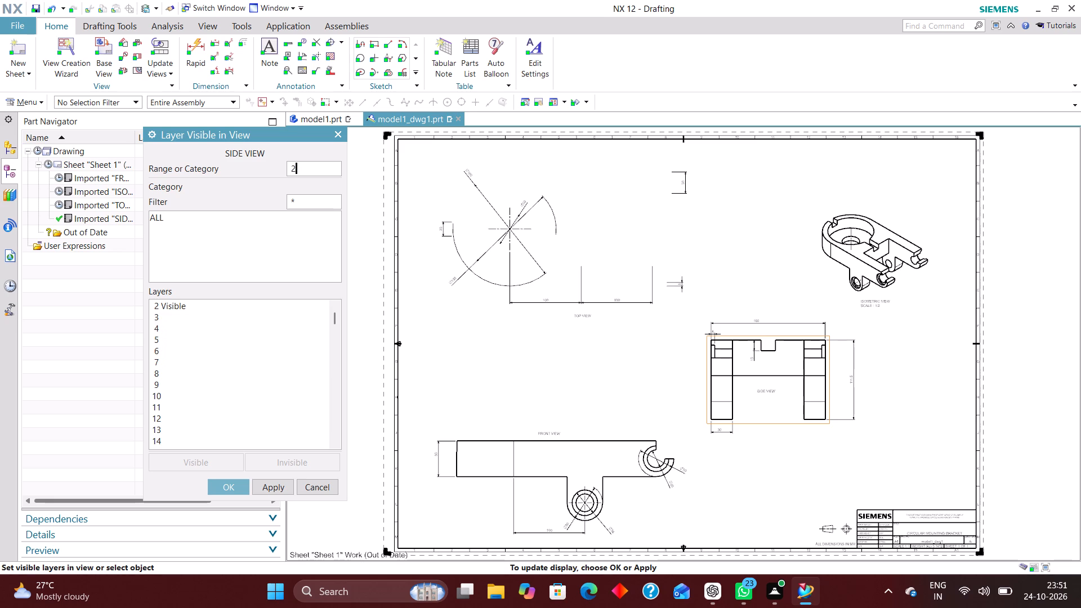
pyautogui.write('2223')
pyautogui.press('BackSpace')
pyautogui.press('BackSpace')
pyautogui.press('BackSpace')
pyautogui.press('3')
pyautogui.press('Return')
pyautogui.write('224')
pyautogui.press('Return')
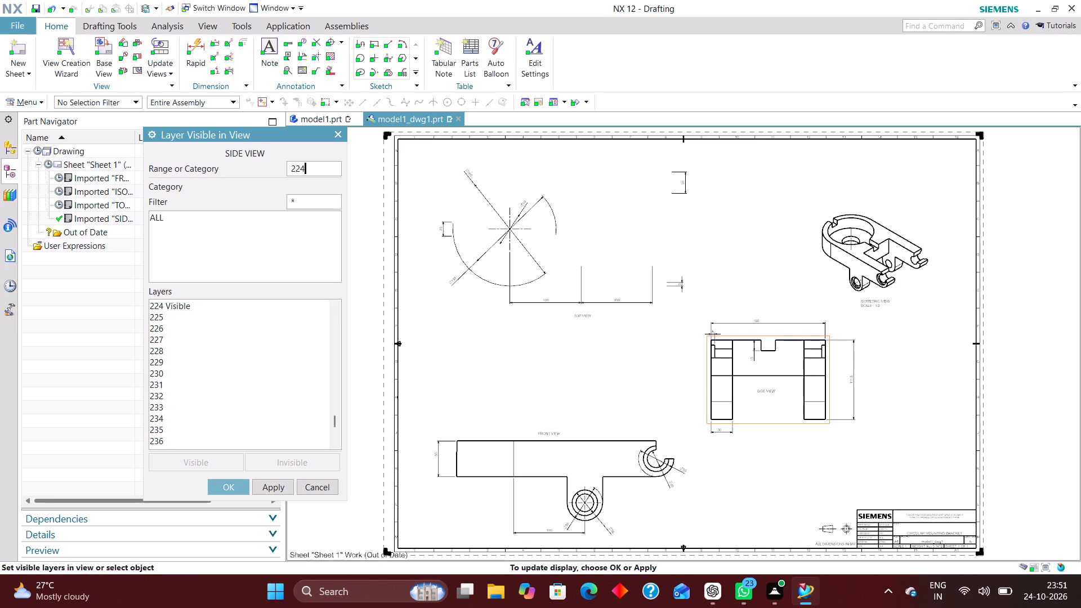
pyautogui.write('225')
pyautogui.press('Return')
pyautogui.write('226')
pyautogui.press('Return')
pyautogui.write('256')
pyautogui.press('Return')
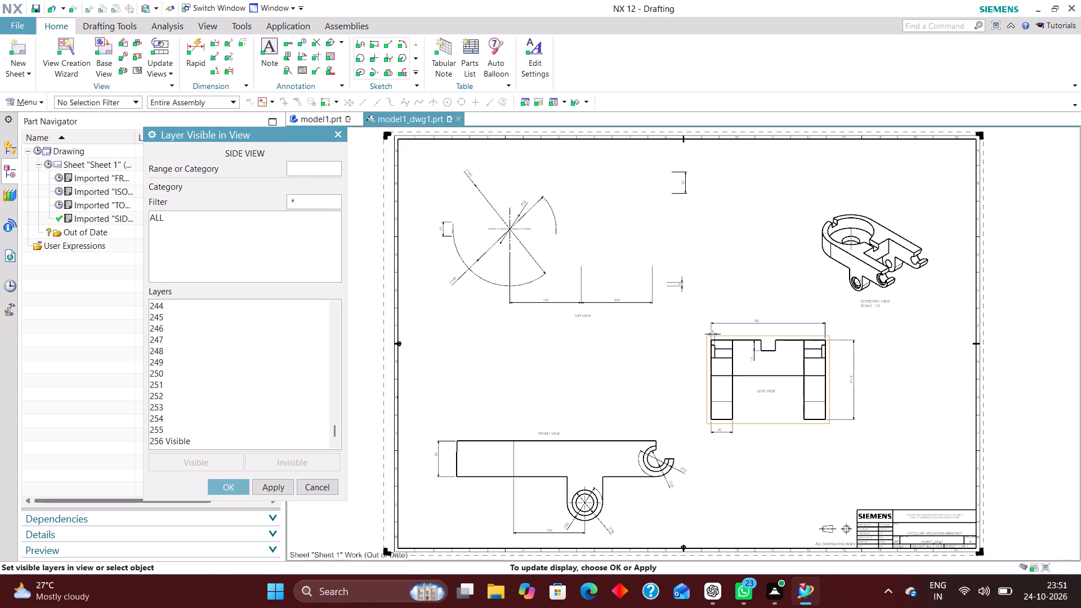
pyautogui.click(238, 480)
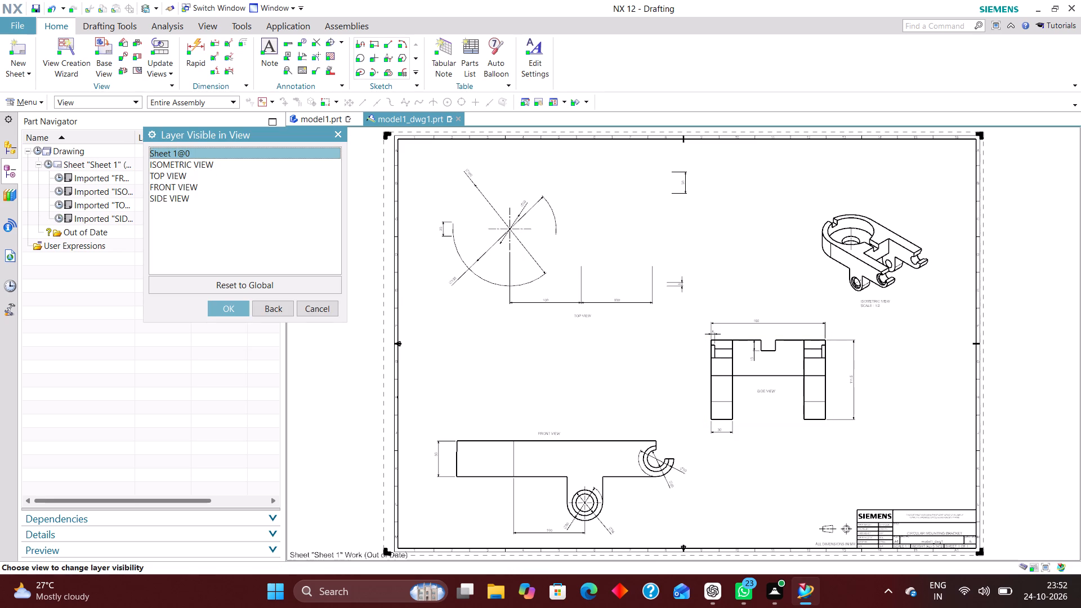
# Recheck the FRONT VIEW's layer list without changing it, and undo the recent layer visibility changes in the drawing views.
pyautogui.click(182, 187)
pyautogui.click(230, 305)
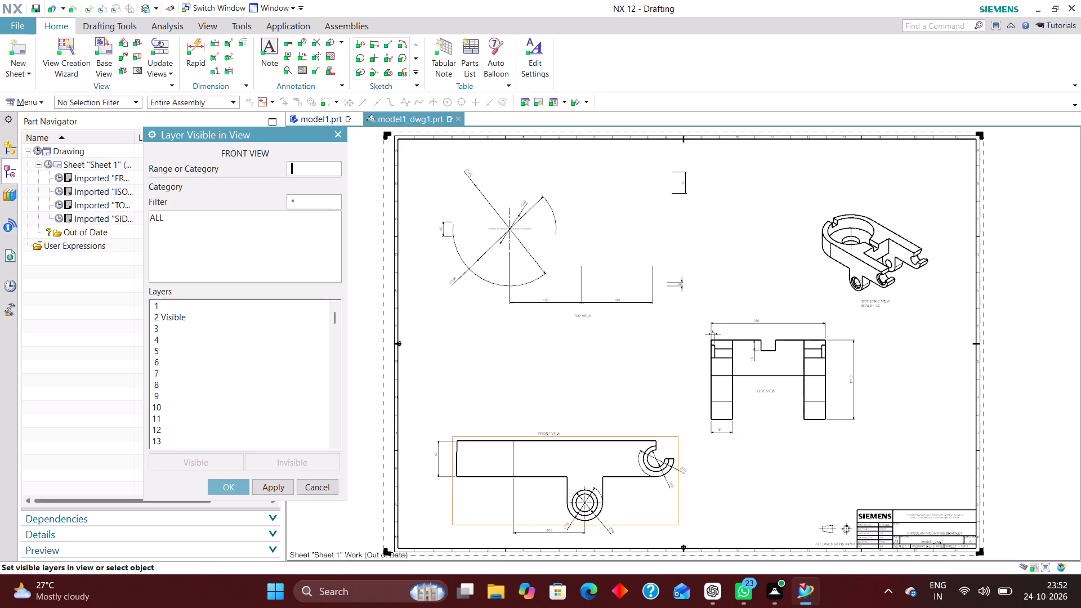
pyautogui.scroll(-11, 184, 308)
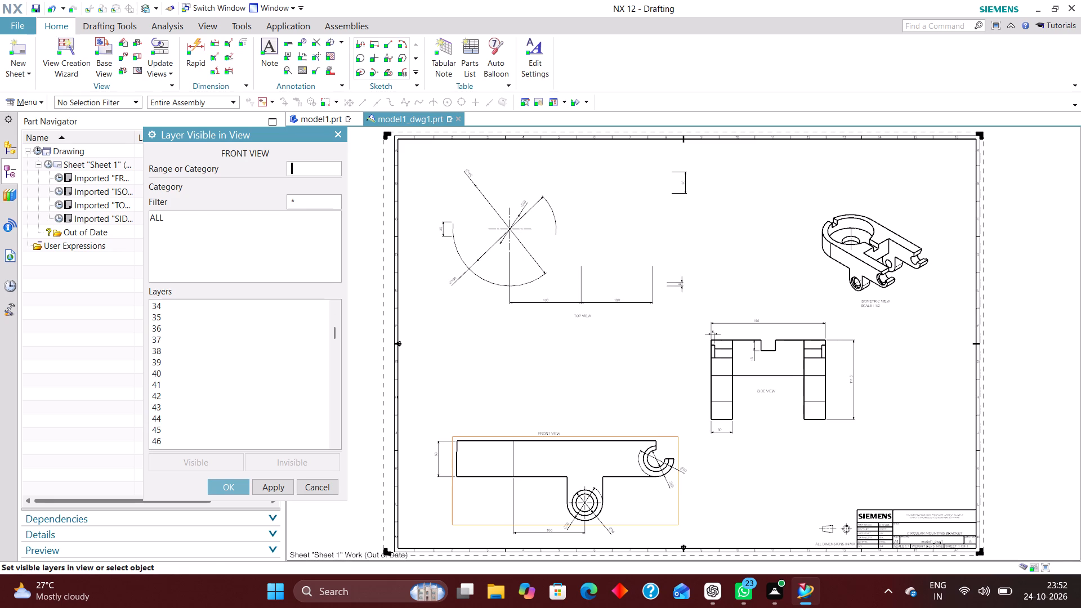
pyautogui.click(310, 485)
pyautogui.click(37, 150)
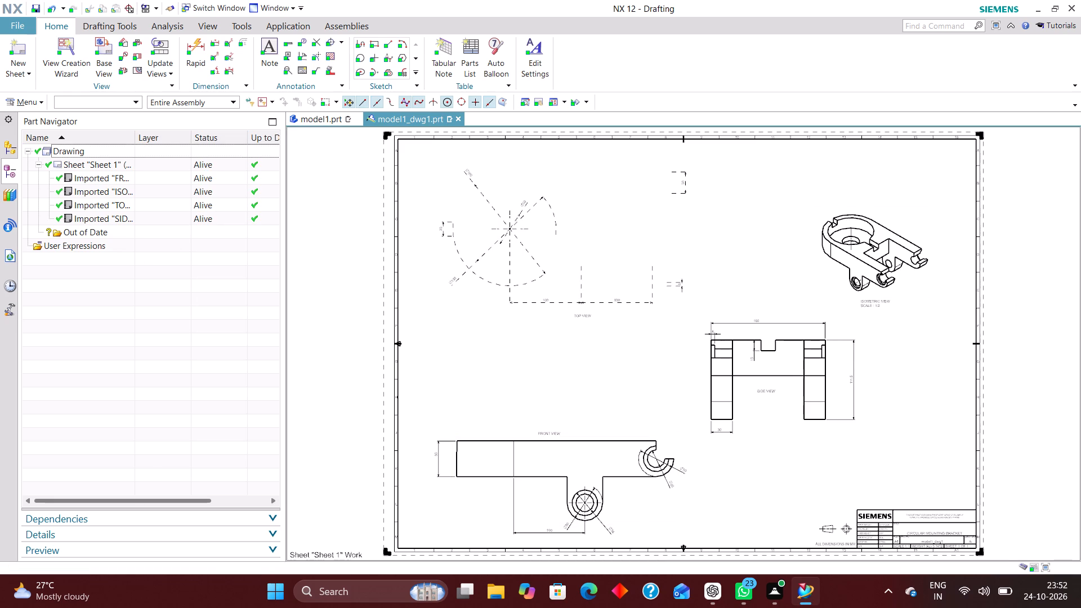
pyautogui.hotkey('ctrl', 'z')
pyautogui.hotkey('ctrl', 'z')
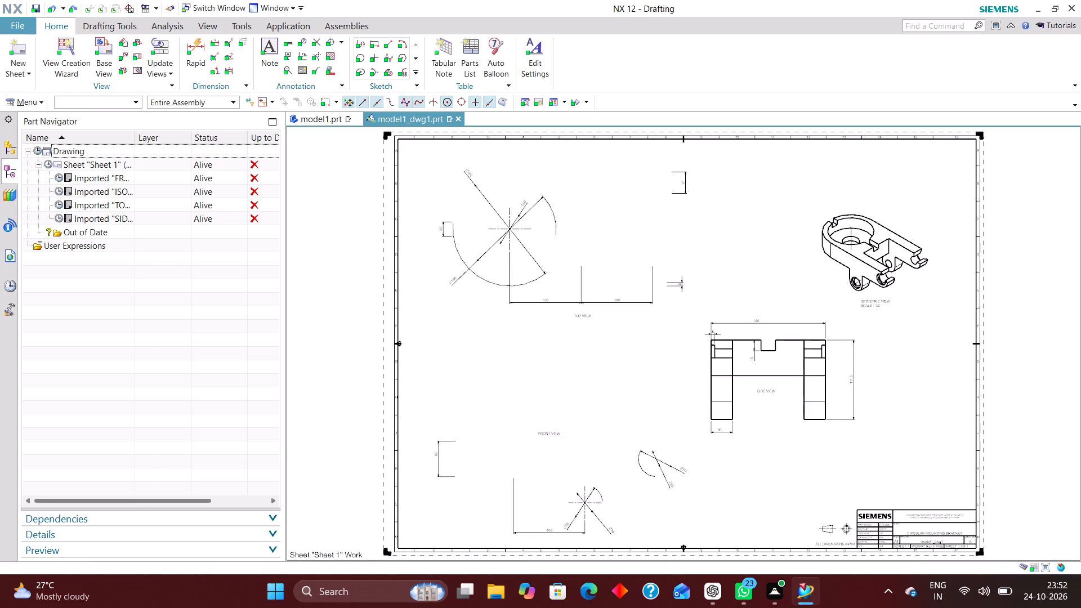
# Reopen Layer Visible in View for the ISOMETRIC VIEW and set all of its layers invisible.
pyautogui.scroll(-5, 457, 255)
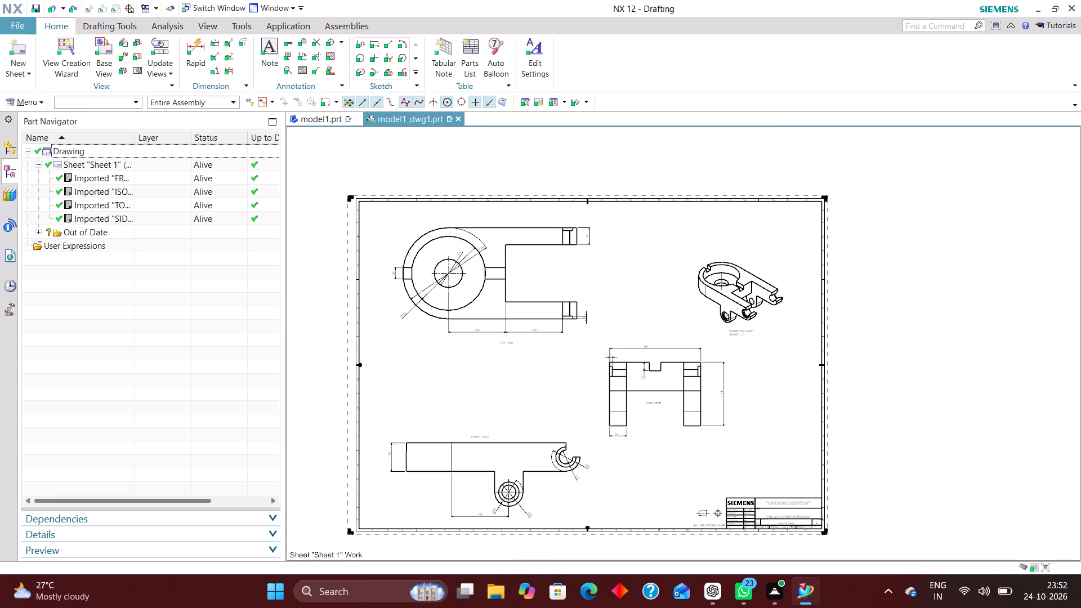
pyautogui.click(38, 101)
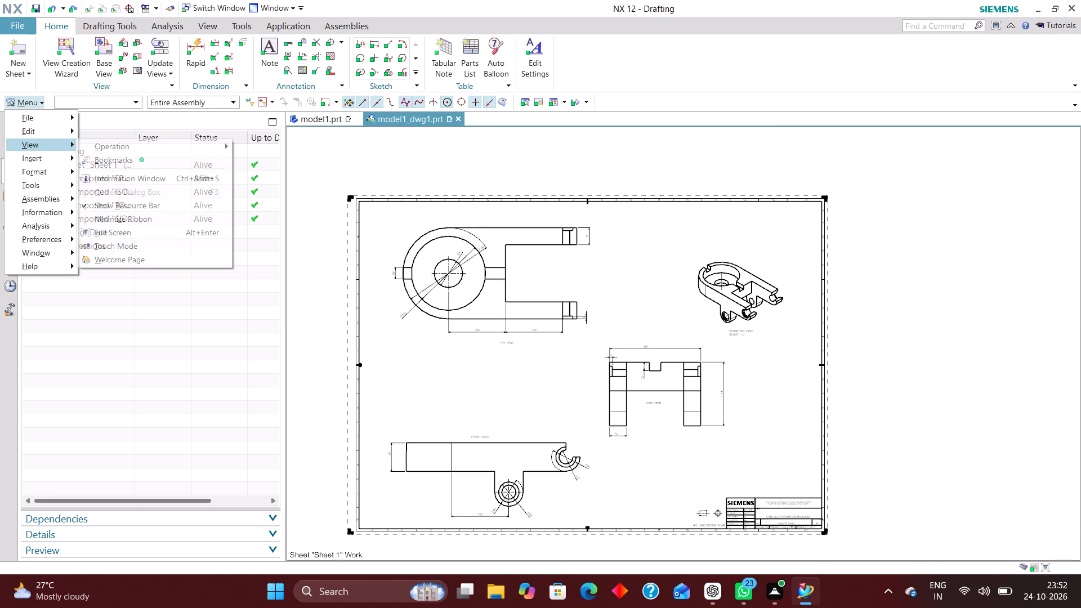
pyautogui.click(44, 145)
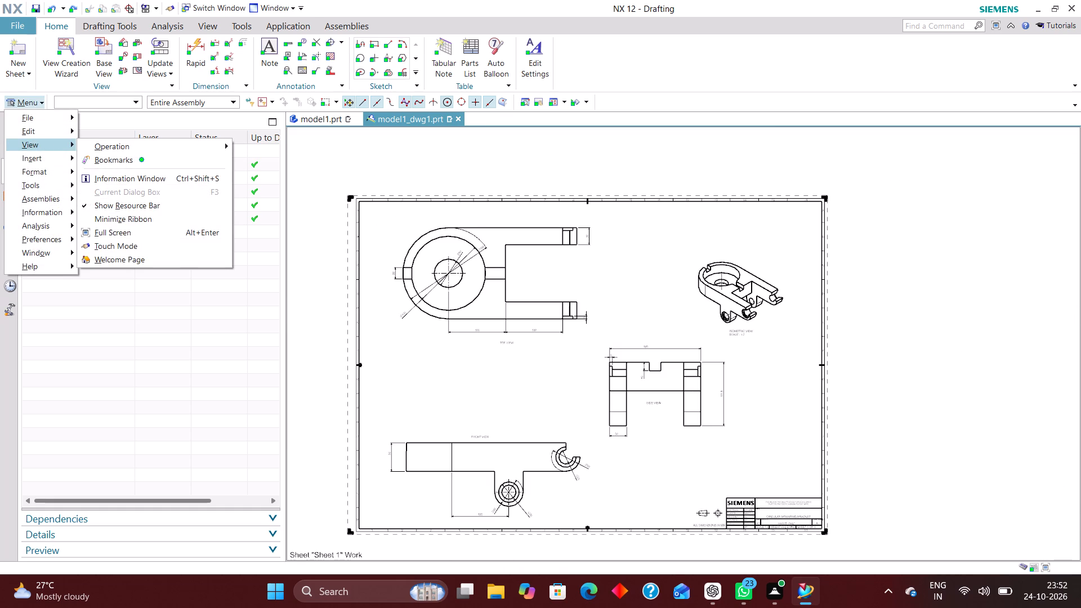
pyautogui.click(33, 168)
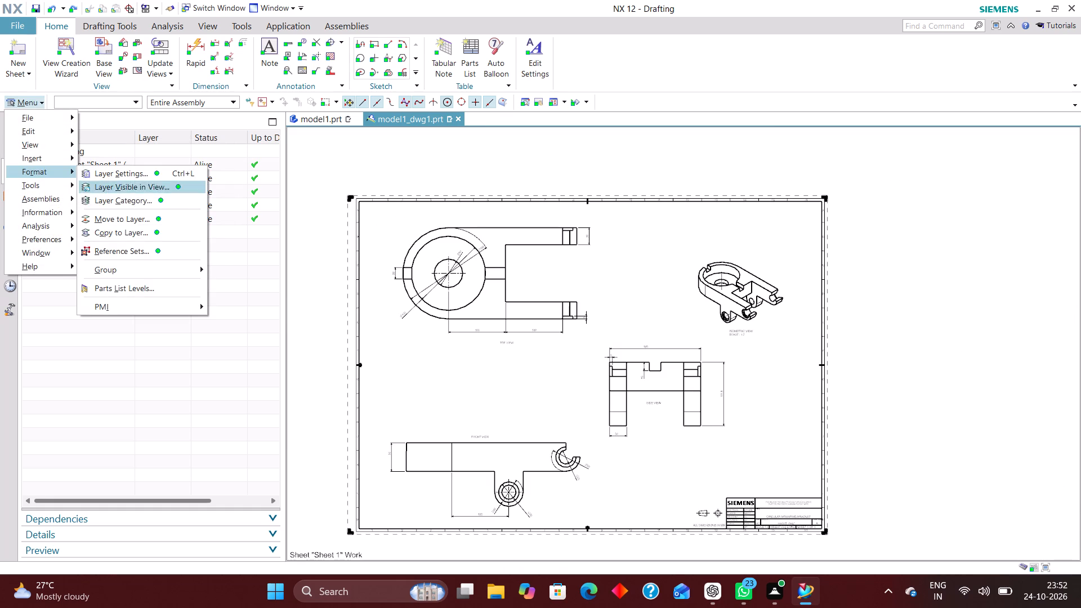
pyautogui.click(160, 189)
pyautogui.click(191, 164)
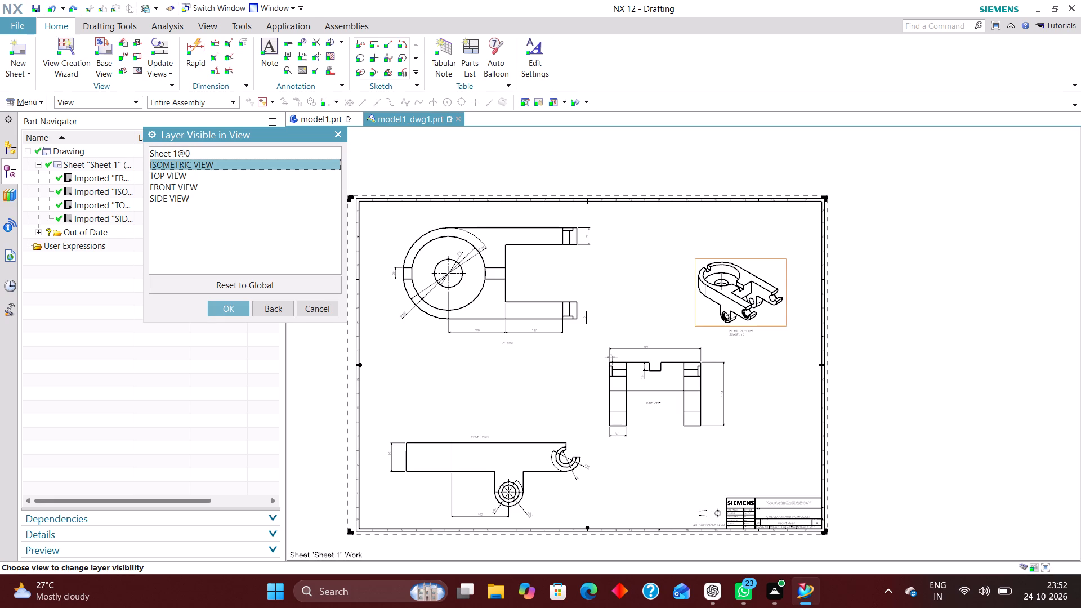
pyautogui.click(226, 304)
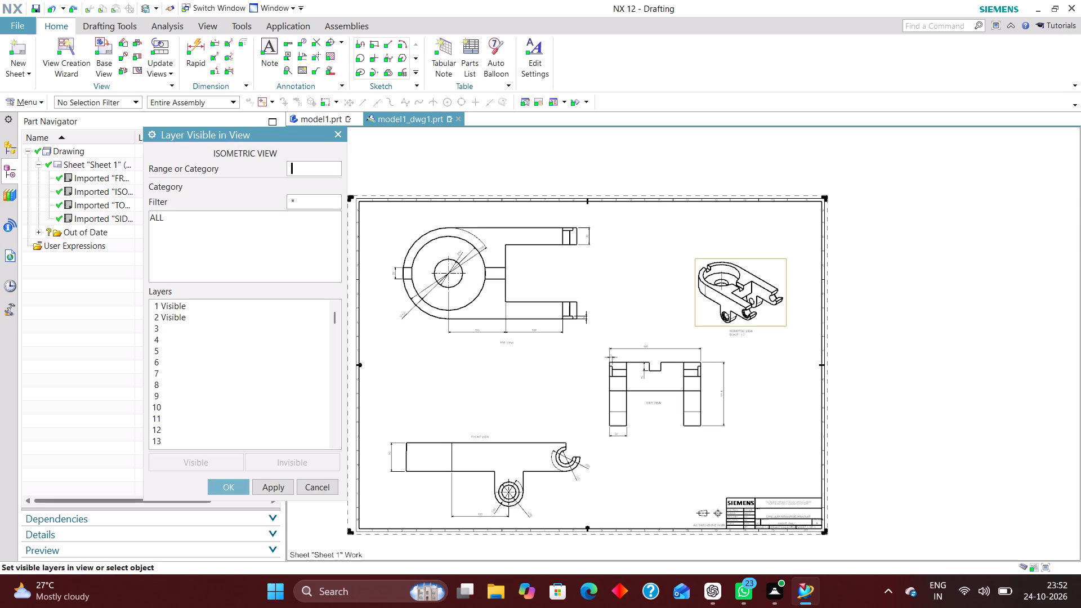
pyautogui.click(161, 217)
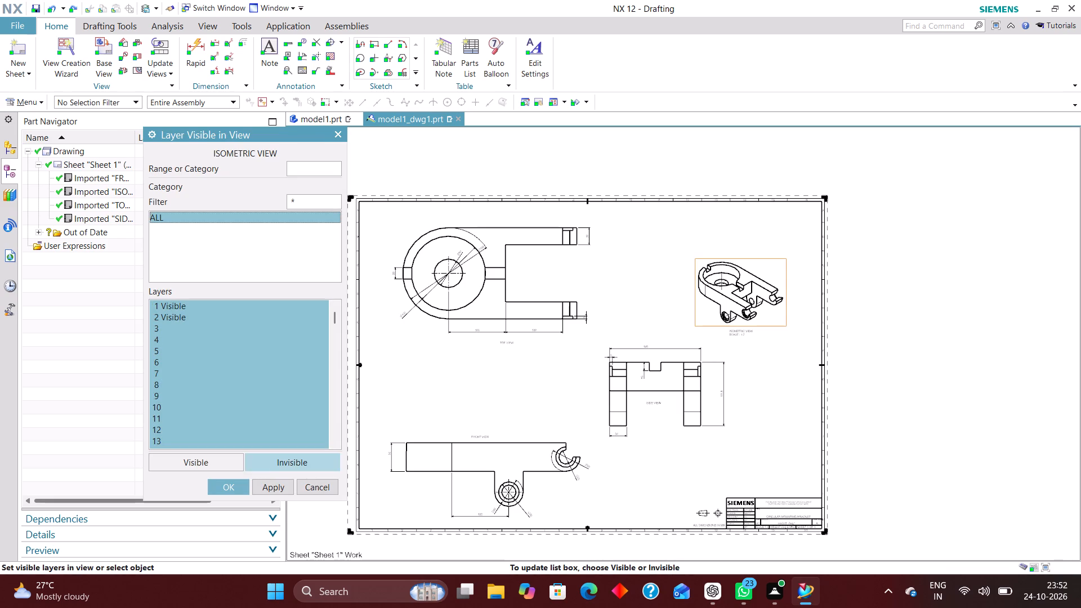
pyautogui.click(296, 461)
# Make only layers 2, 223, 224, 225, 226 and 256 visible in the ISOMETRIC VIEW and accept the settings.
pyautogui.click(313, 170)
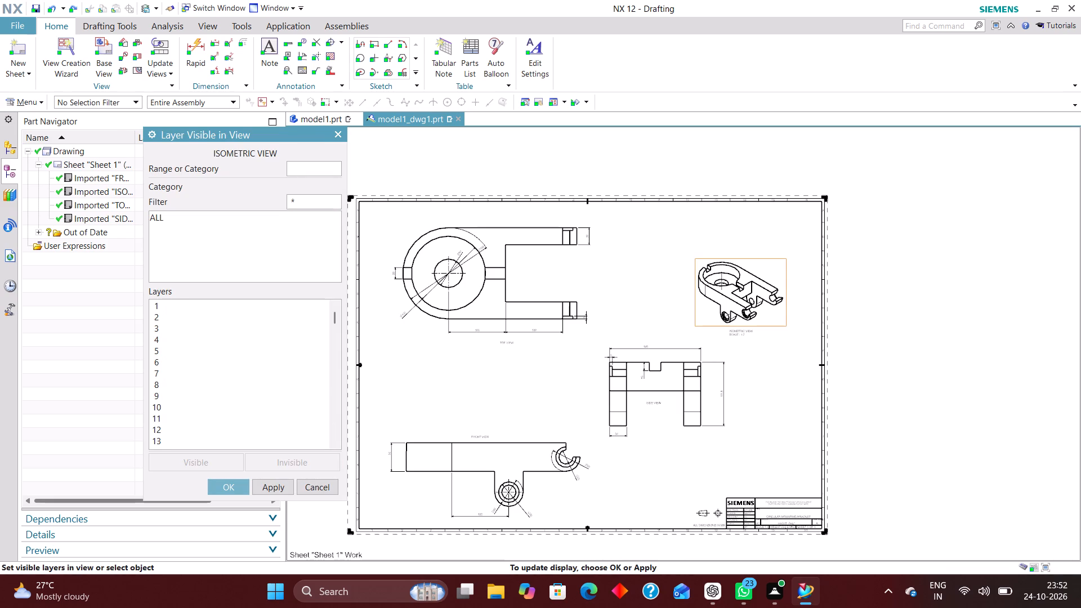
pyautogui.press('2')
pyautogui.press('Return')
pyautogui.write('223')
pyautogui.press('Return')
pyautogui.write('224')
pyautogui.press('Return')
pyautogui.write('225')
pyautogui.press('Return')
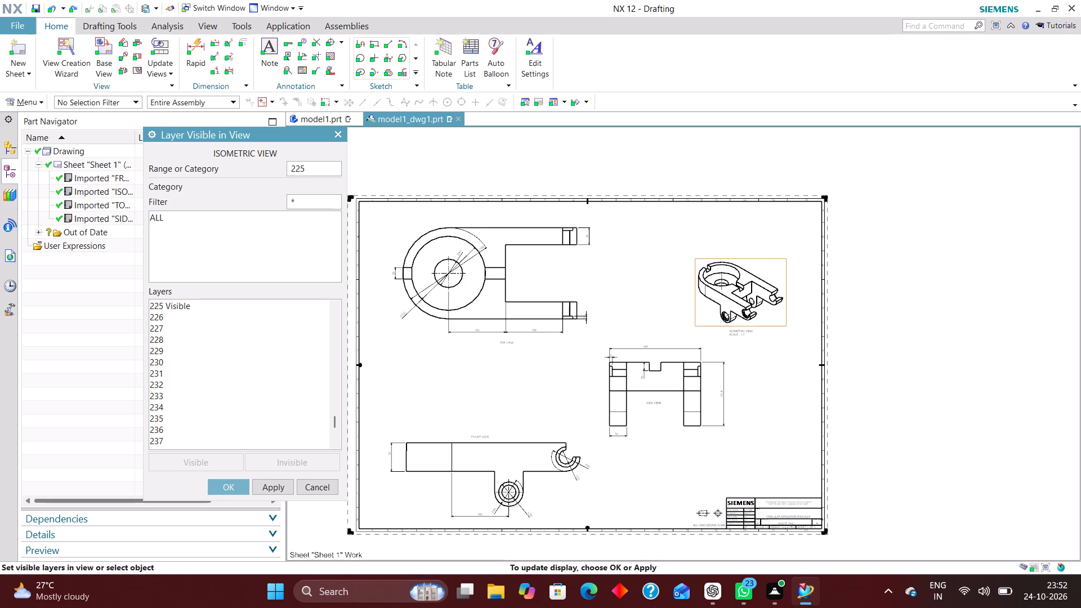
pyautogui.write('226')
pyautogui.press('Return')
pyautogui.write('256')
pyautogui.press('Return')
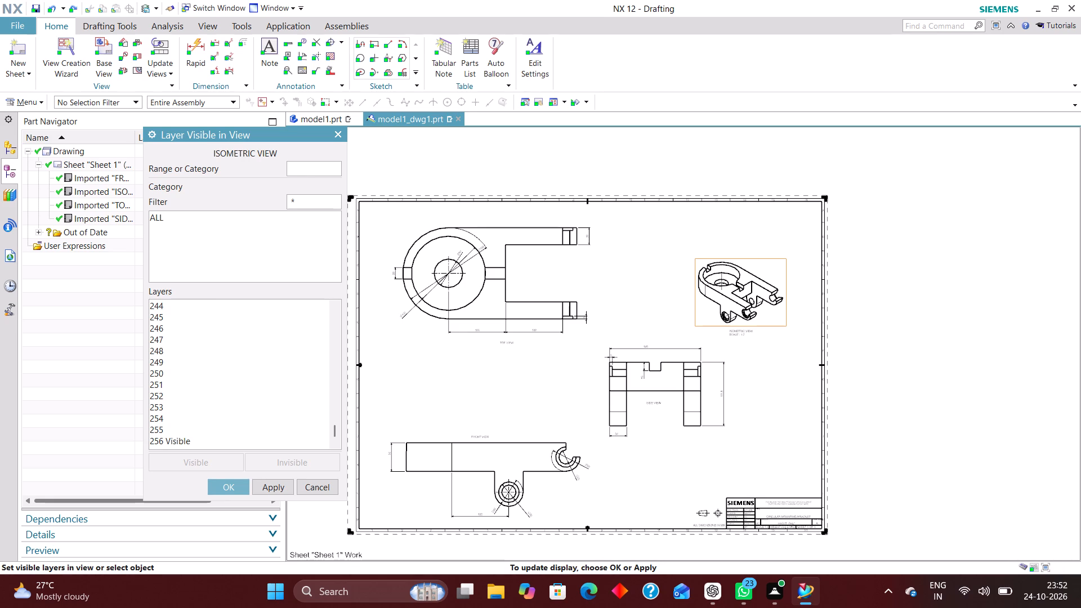
pyautogui.press('Return')
pyautogui.press('Return')
pyautogui.click(231, 490)
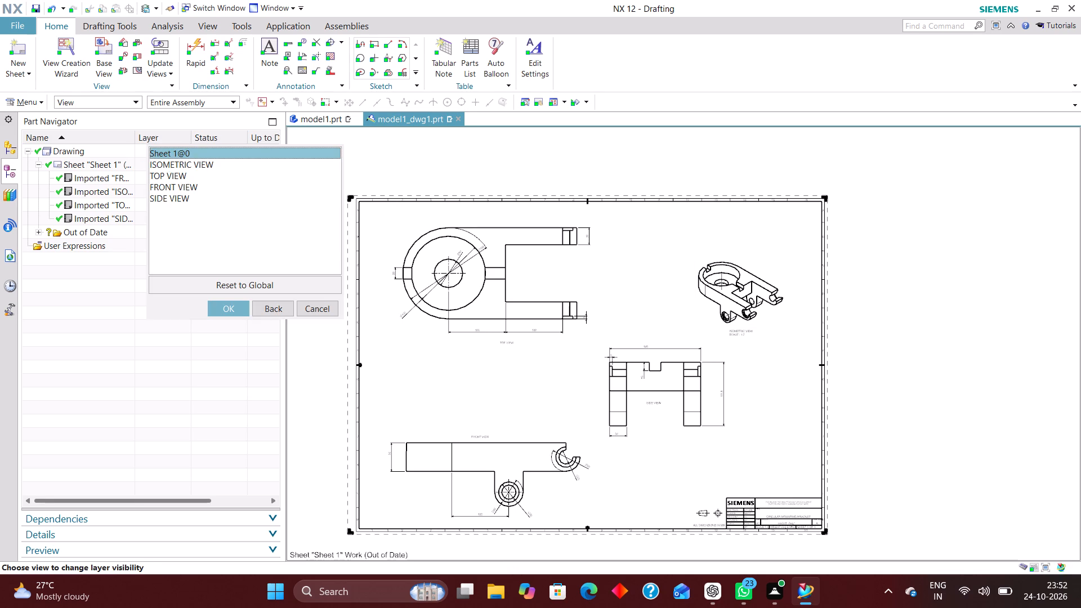
# Choose the TOP VIEW for layer visibility editing and set all of its layers invisible.
pyautogui.click(182, 175)
pyautogui.click(224, 309)
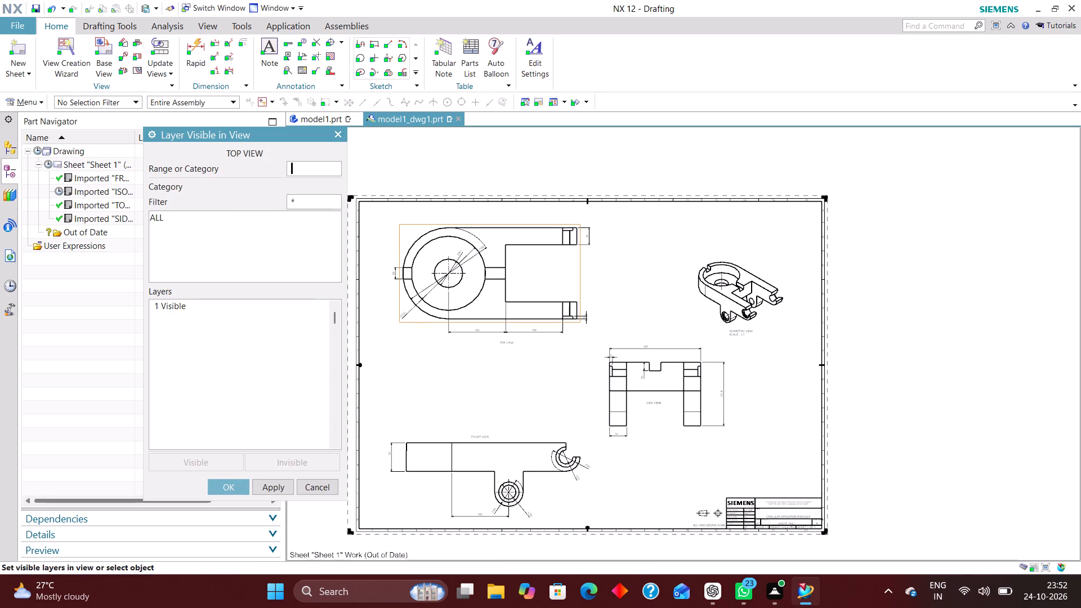
pyautogui.click(158, 217)
pyautogui.click(297, 454)
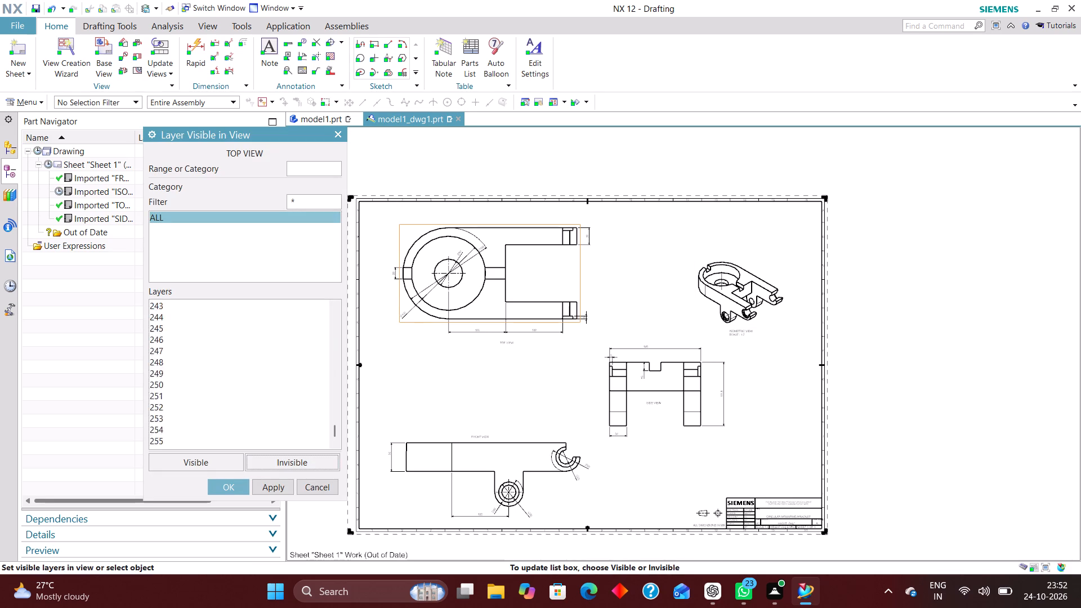
# Make layers 2, 223, 224, 225, 226 and 256 visible in the TOP VIEW and accept the settings.
pyautogui.click(304, 169)
pyautogui.press('2')
pyautogui.press('Return')
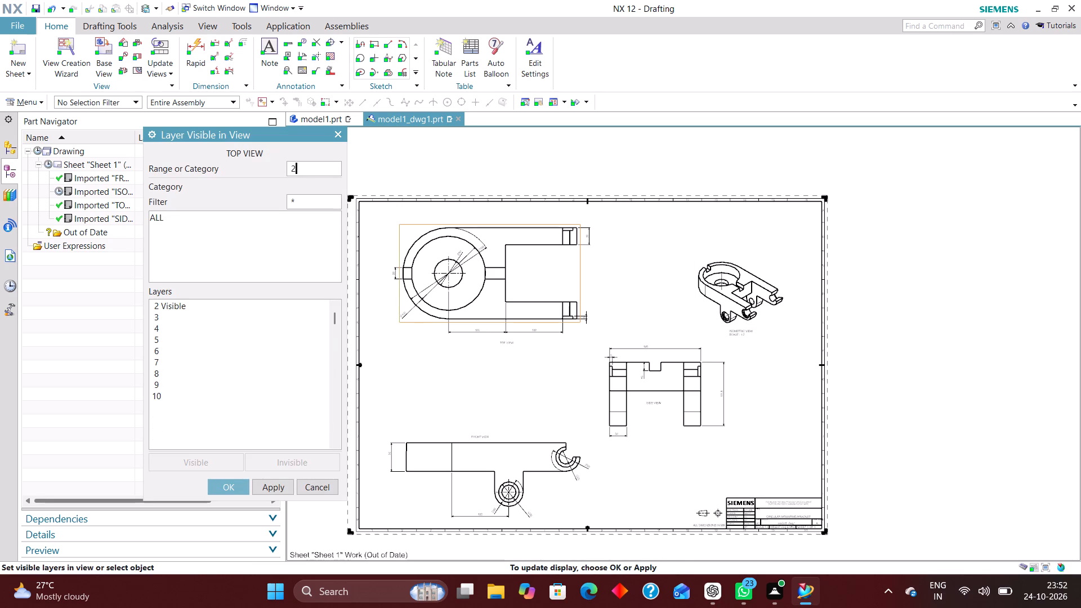
pyautogui.write('223')
pyautogui.press('Return')
pyautogui.write('224')
pyautogui.press('Return')
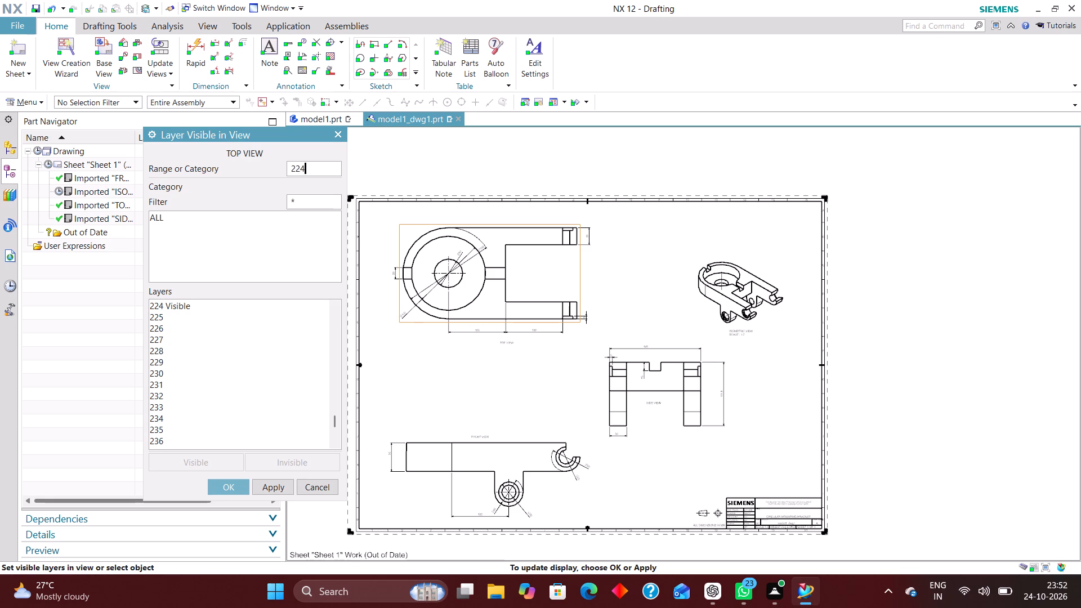
pyautogui.write('225')
pyautogui.press('Return')
pyautogui.write('226')
pyautogui.press('Return')
pyautogui.write('256')
pyautogui.press('Return')
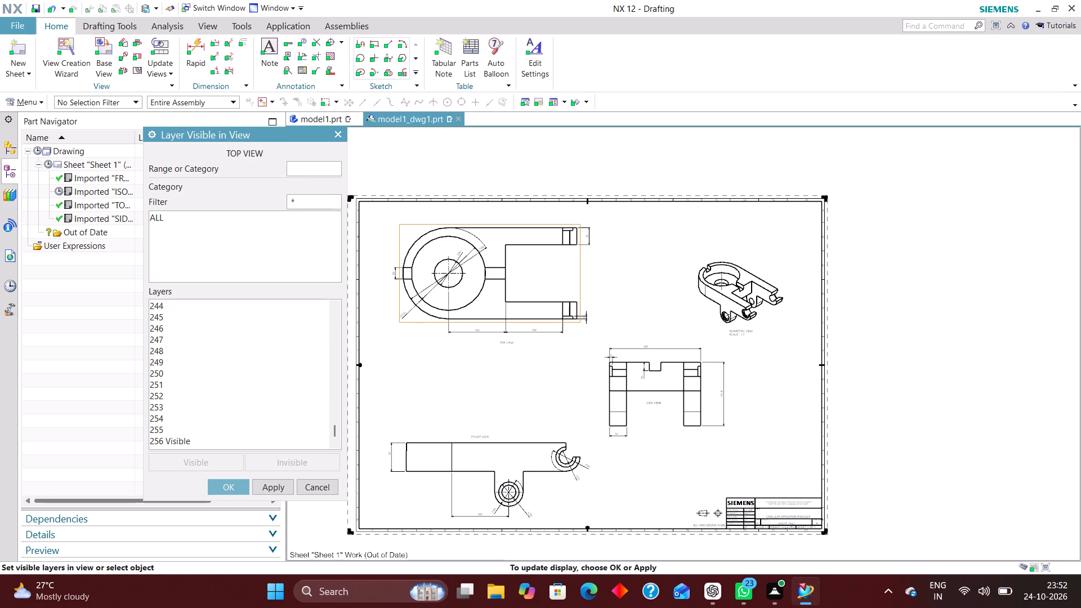
pyautogui.click(226, 485)
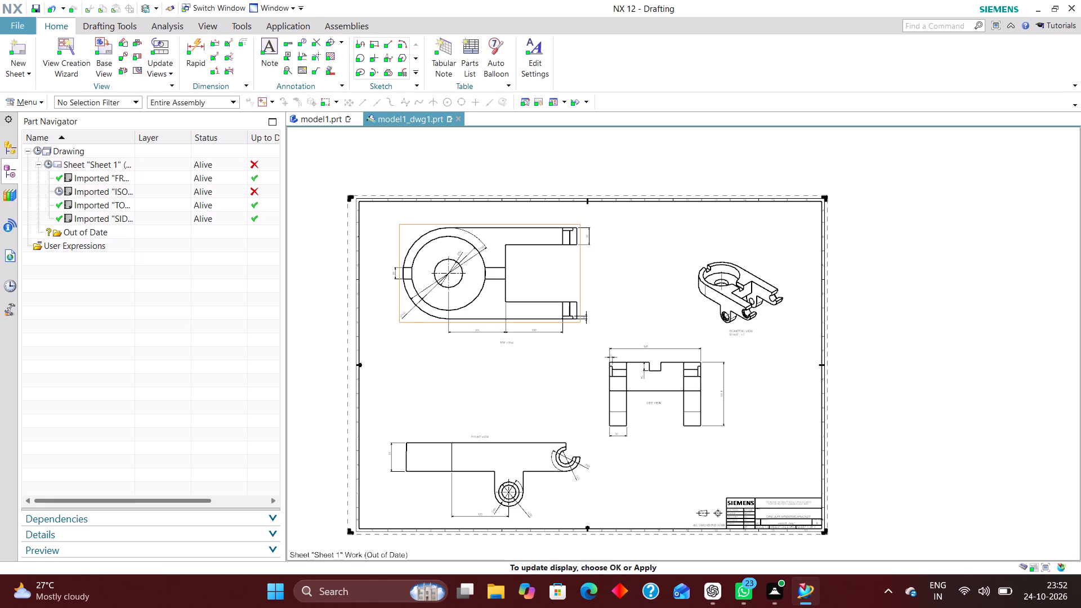
# Choose the FRONT VIEW for layer visibility editing and set all of its layers invisible.
pyautogui.click(199, 187)
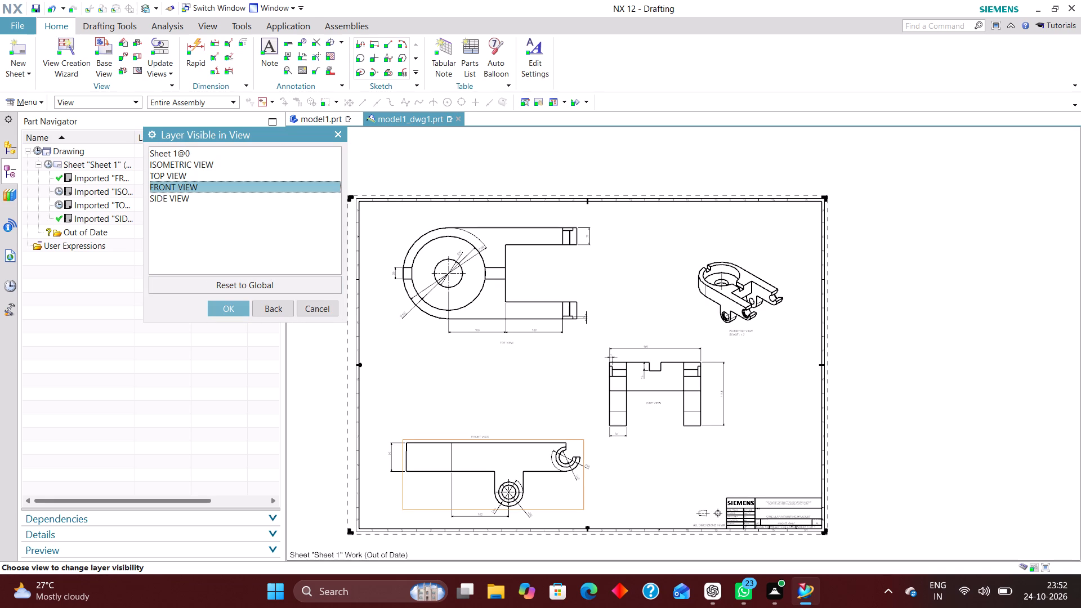
pyautogui.click(229, 305)
pyautogui.click(159, 222)
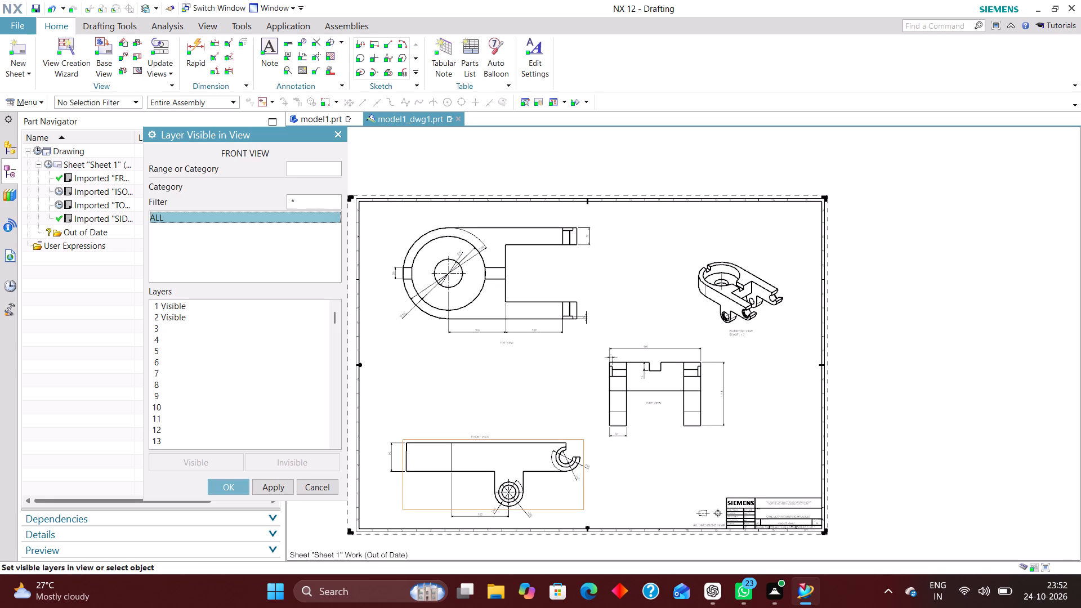
pyautogui.click(299, 461)
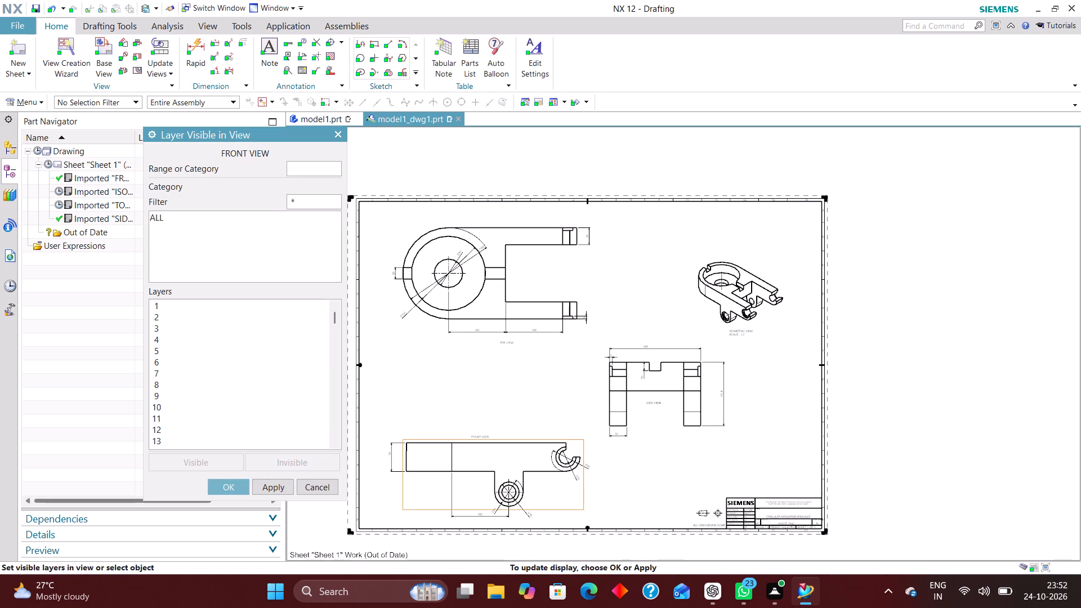
# Make layers 2, 223, 224, 225, 226 and 256 visible in the FRONT VIEW and accept the settings.
pyautogui.click(308, 169)
pyautogui.press('2')
pyautogui.press('Return')
pyautogui.write('223')
pyautogui.press('Return')
pyautogui.write('22')
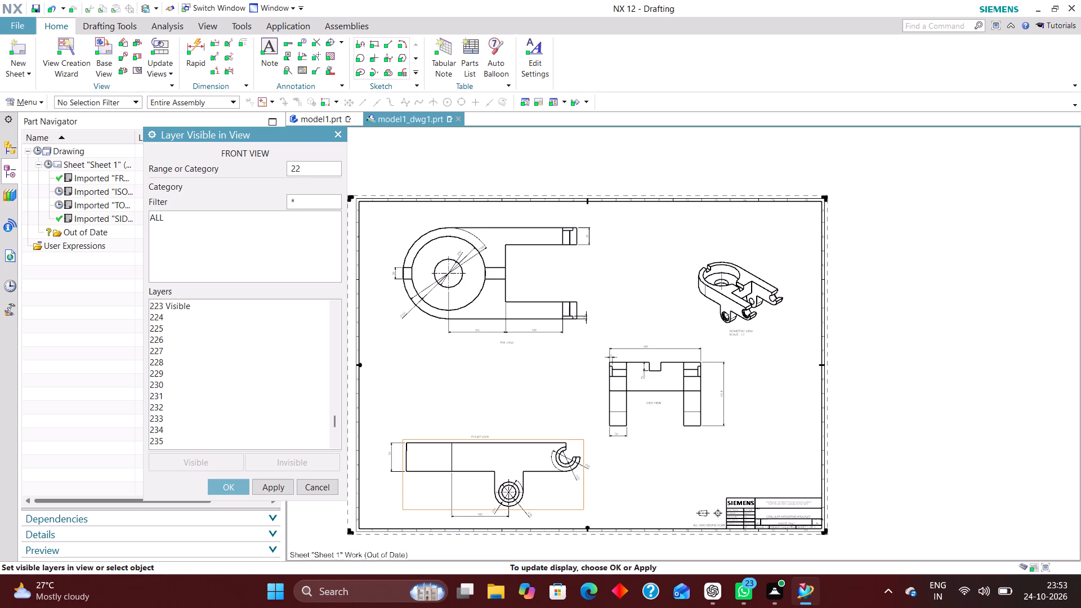
pyautogui.press('4')
pyautogui.press('Return')
pyautogui.press('3')
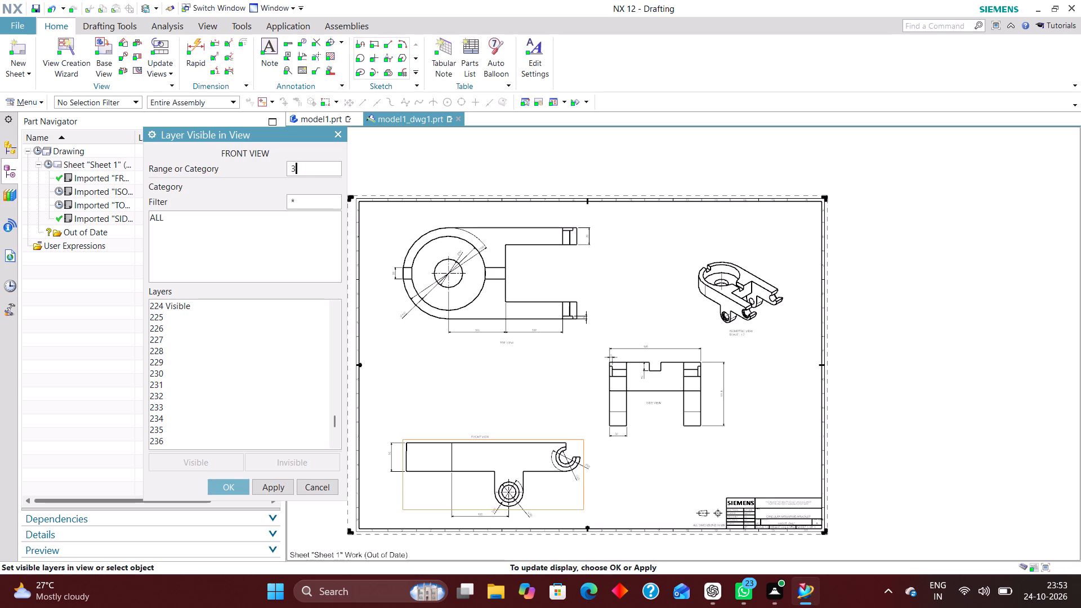
pyautogui.press('BackSpace')
pyautogui.write('225')
pyautogui.press('Return')
pyautogui.write('22')
pyautogui.press('6')
pyautogui.press('Return')
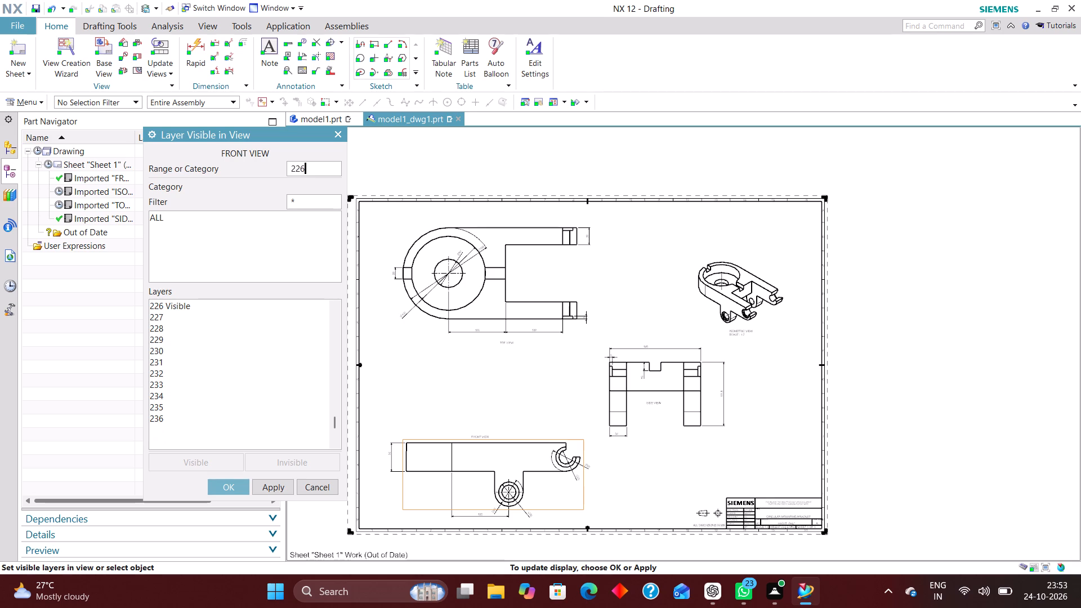
pyautogui.write('256')
pyautogui.press('Return')
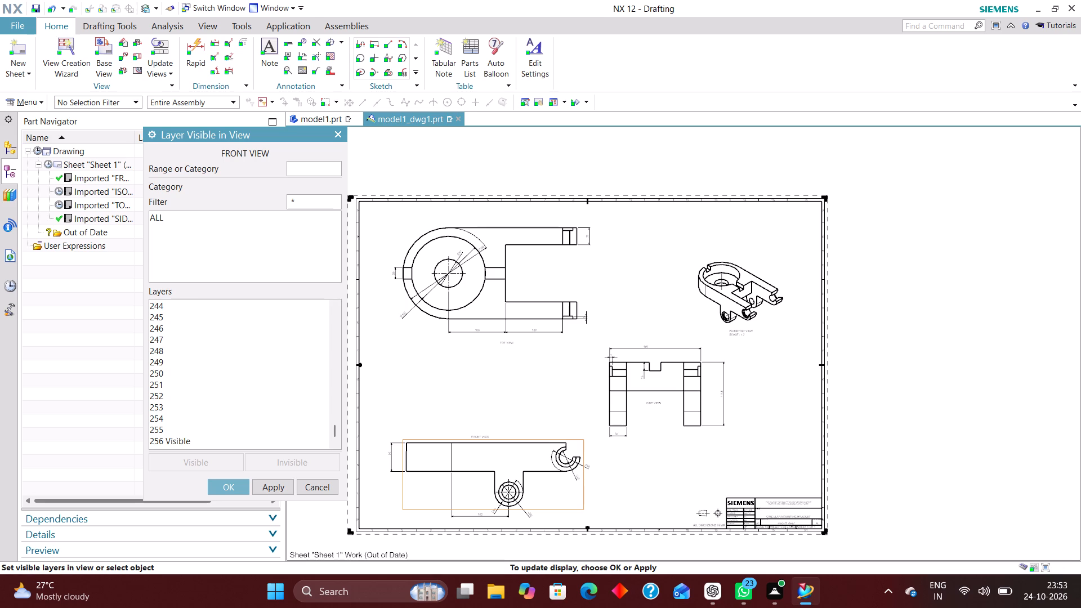
pyautogui.click(235, 484)
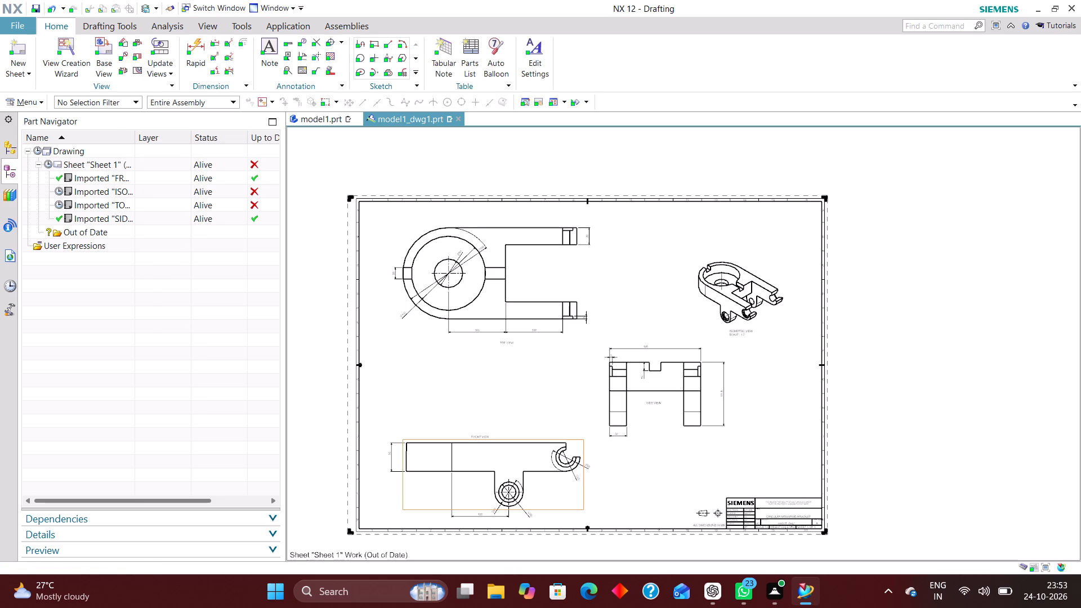
# Choose the SIDE VIEW for layer visibility editing and set all of its layers invisible.
pyautogui.click(184, 200)
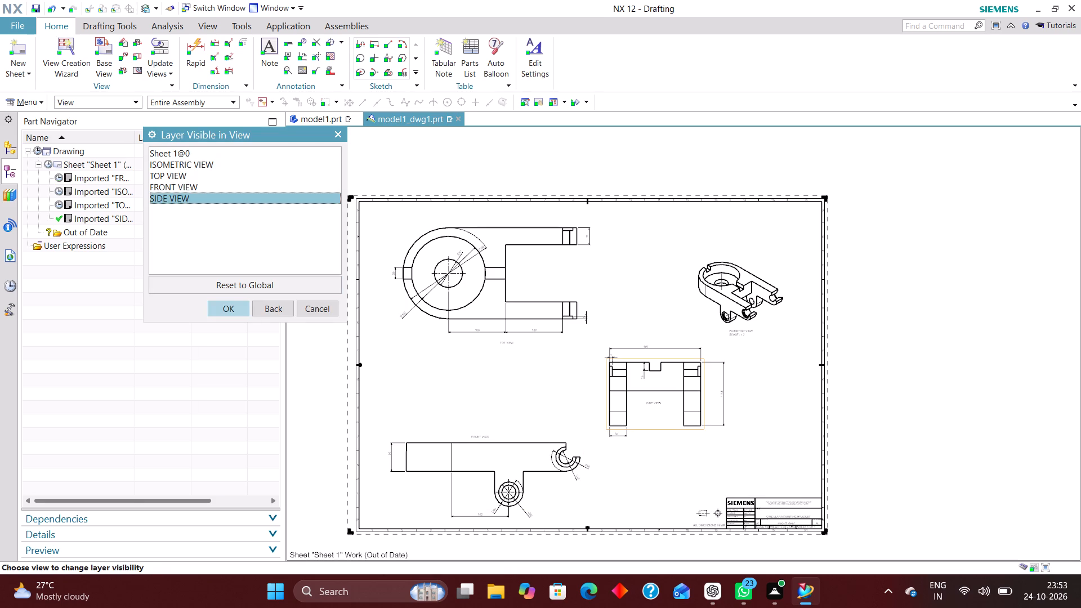
pyautogui.click(233, 311)
pyautogui.click(159, 218)
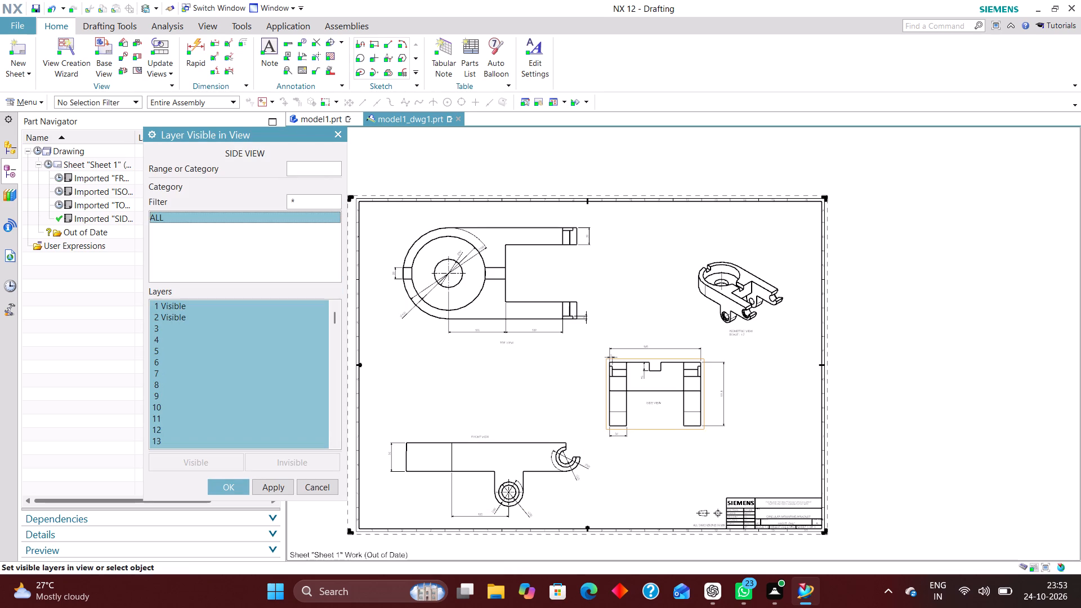
pyautogui.click(290, 462)
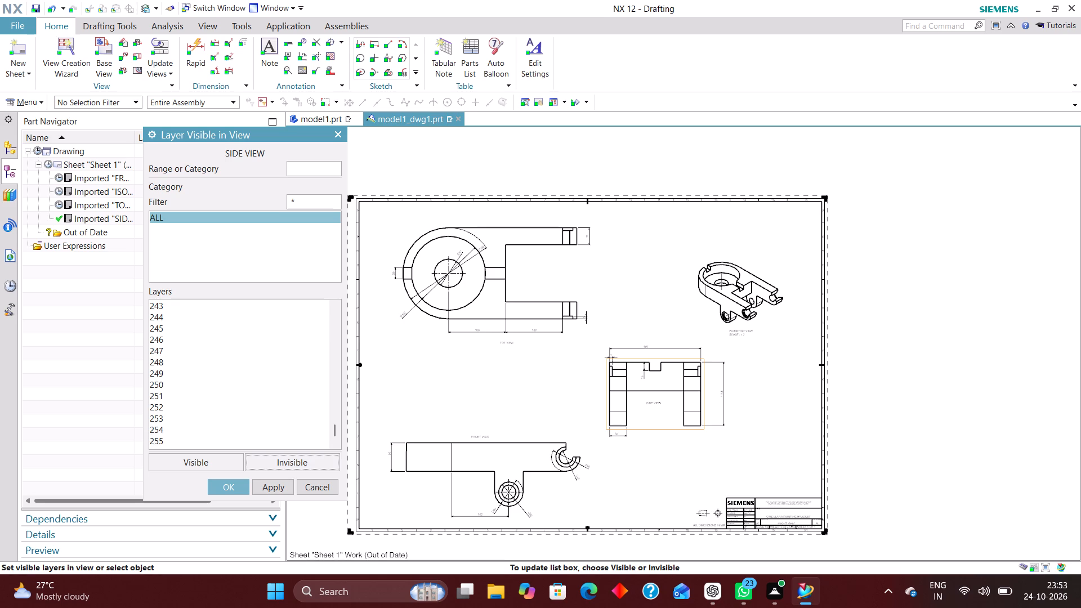
pyautogui.press('2')
pyautogui.press('Return')
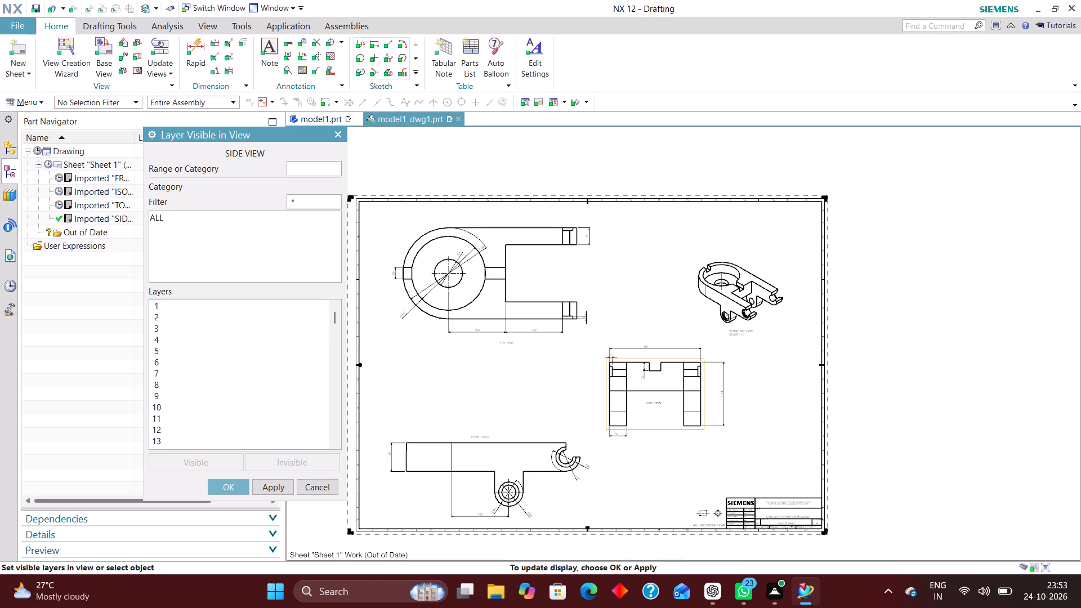
# Make layers 2, 223, 224, 225, 226 and 256 visible in the SIDE VIEW, accept the settings and leave Layer Visible in View.
pyautogui.click(300, 167)
pyautogui.press('2')
pyautogui.press('Return')
pyautogui.write('222')
pyautogui.press('BackSpace')
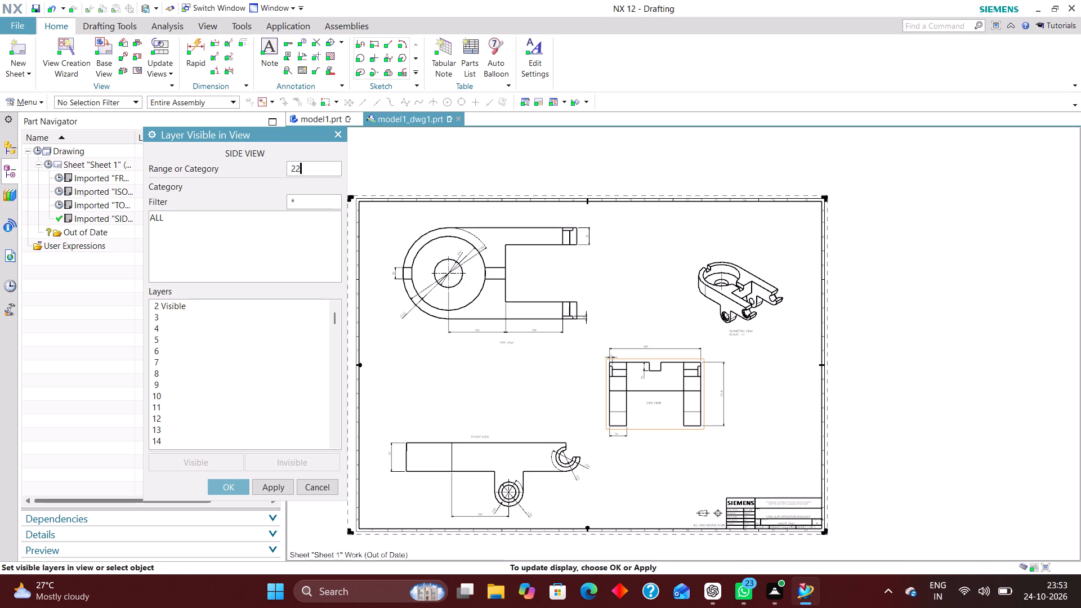
pyautogui.press('3')
pyautogui.press('Return')
pyautogui.write('224')
pyautogui.press('Return')
pyautogui.write('225')
pyautogui.press('Return')
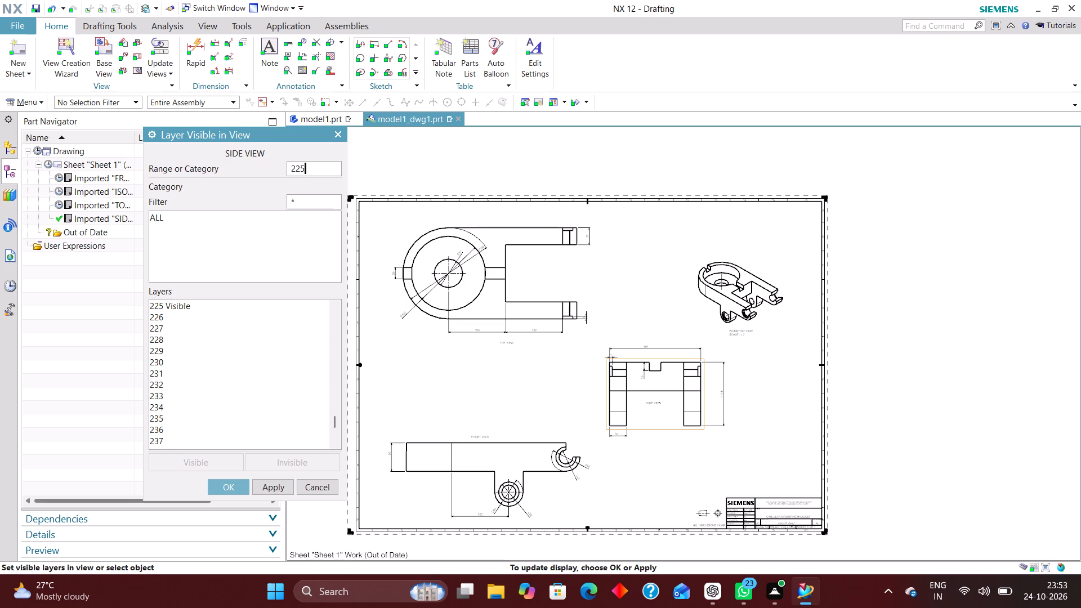
pyautogui.write('226')
pyautogui.press('Return')
pyautogui.write('256')
pyautogui.press('Return')
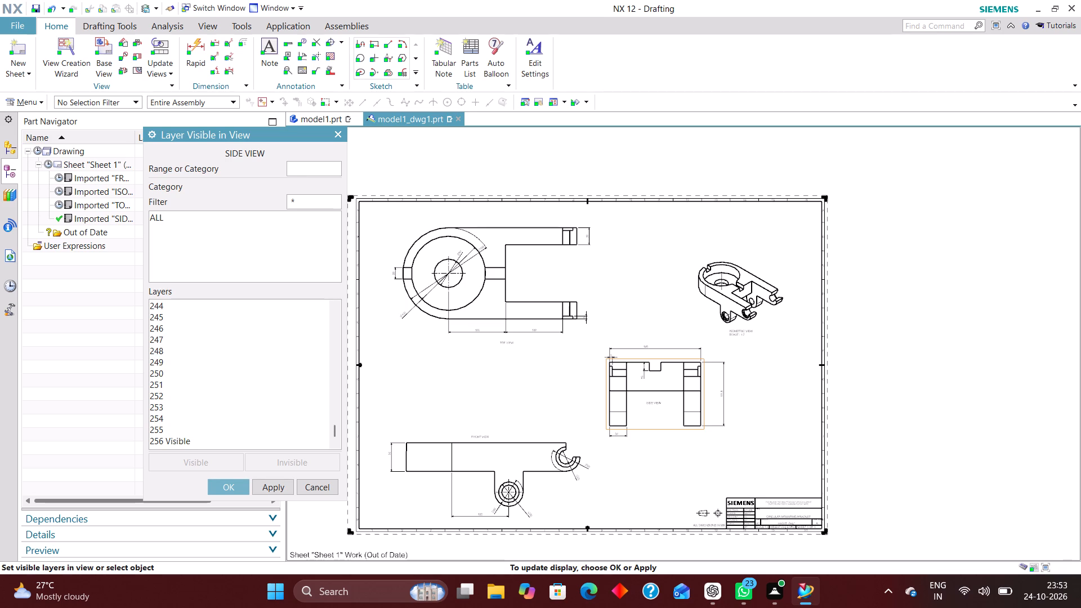
pyautogui.click(234, 483)
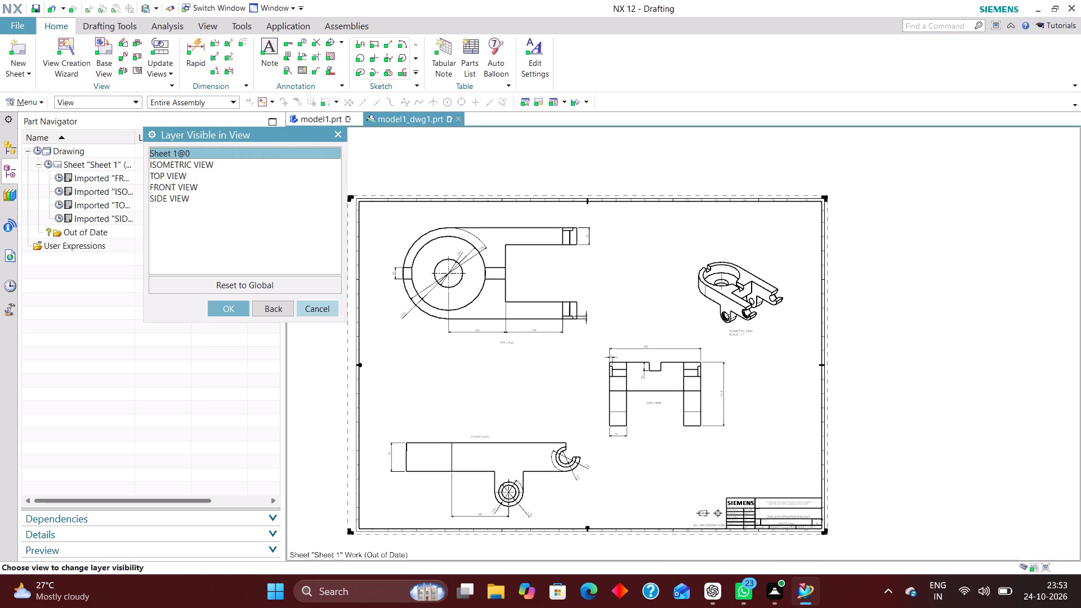
pyautogui.click(321, 309)
pyautogui.click(35, 150)
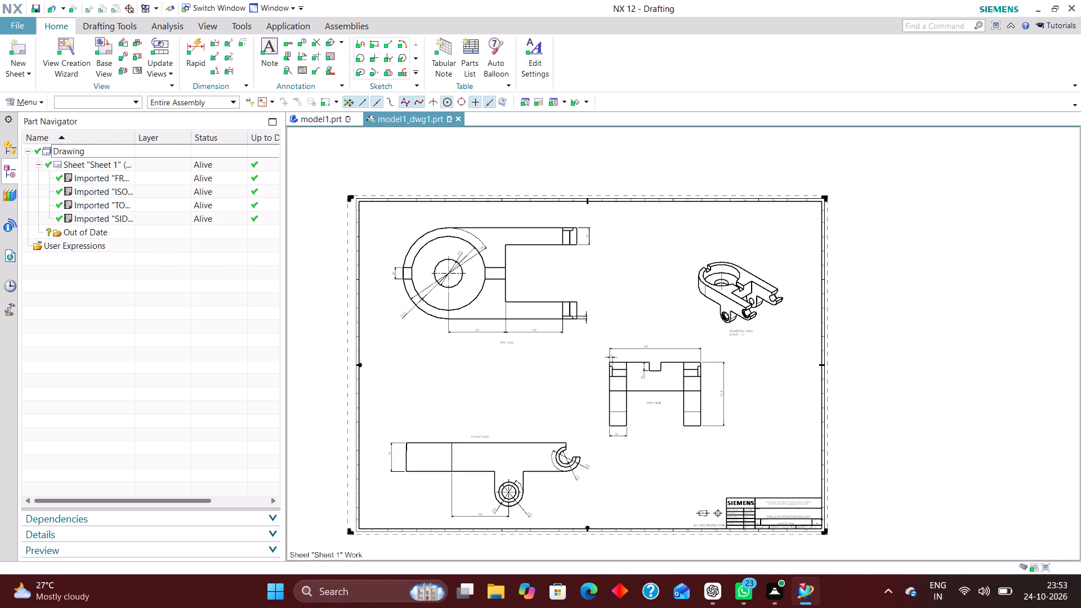
# Select all dimensions on the sheet using the Dimension type filter and move them to layer 223.
pyautogui.click(123, 106)
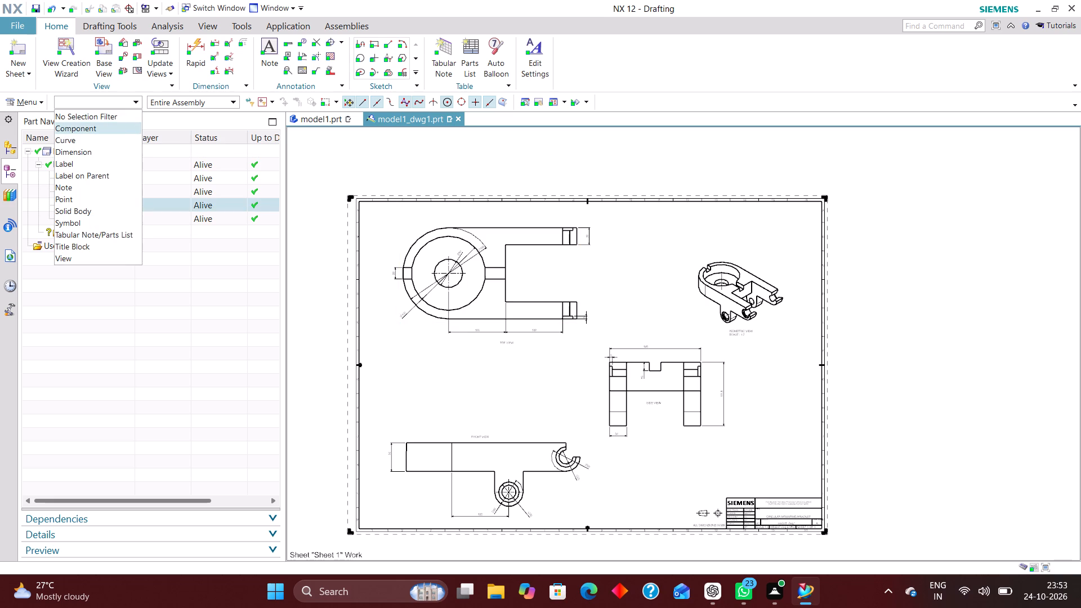
pyautogui.moveTo(636, 250); pyautogui.dragTo(559, 306, button='right')
pyautogui.click(95, 104)
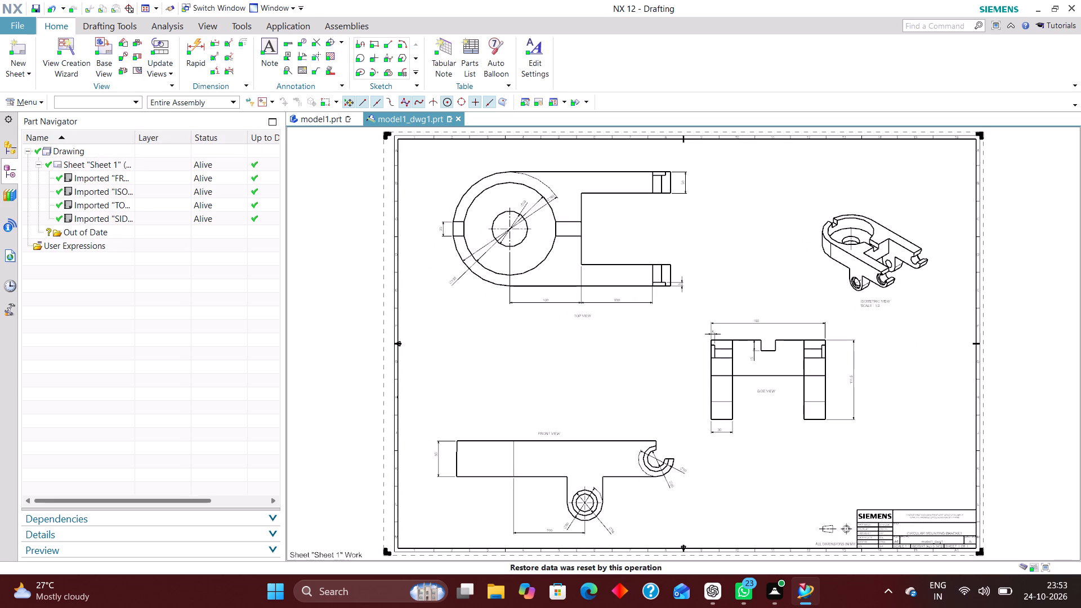
pyautogui.click(86, 155)
pyautogui.hotkey('ctrl', 'a')
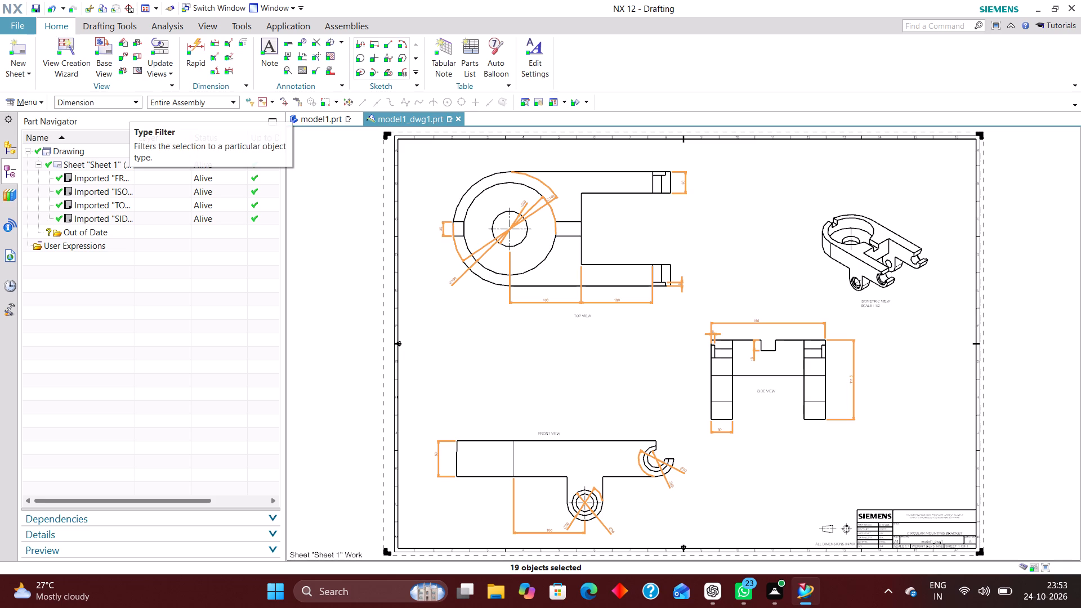
pyautogui.hotkey('ctrl', 'j')
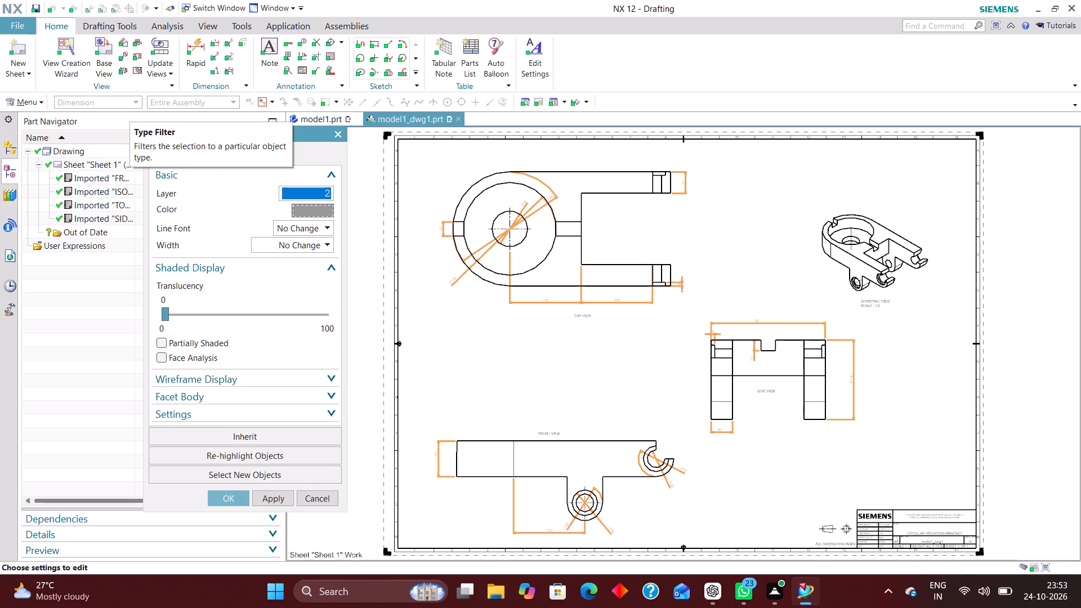
pyautogui.write('223')
pyautogui.press('Return')
# Select all notes on the sheet using the Note type filter and move them to layer 224.
pyautogui.click(113, 102)
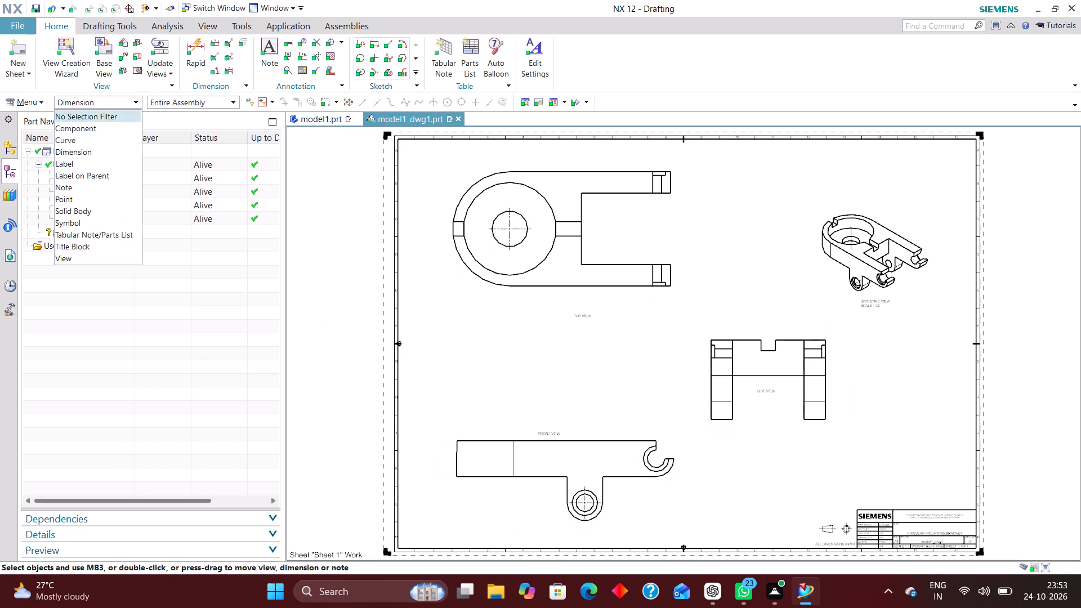
pyautogui.click(104, 190)
pyautogui.hotkey('ctrl', 'a')
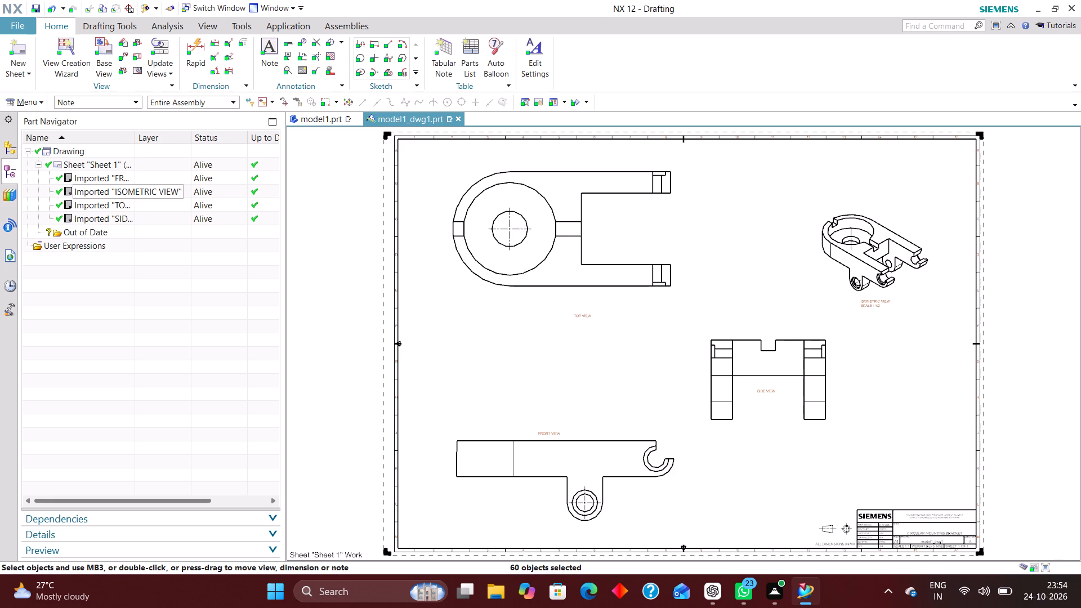
pyautogui.hotkey('ctrl', 'j')
pyautogui.write('22')
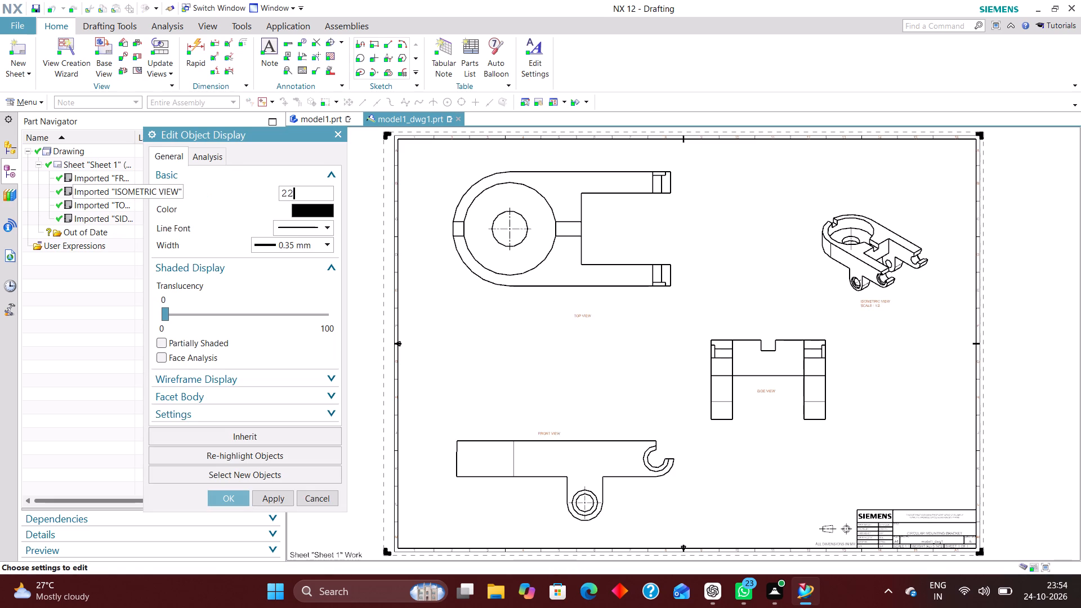
pyautogui.press('4')
pyautogui.press('Return')
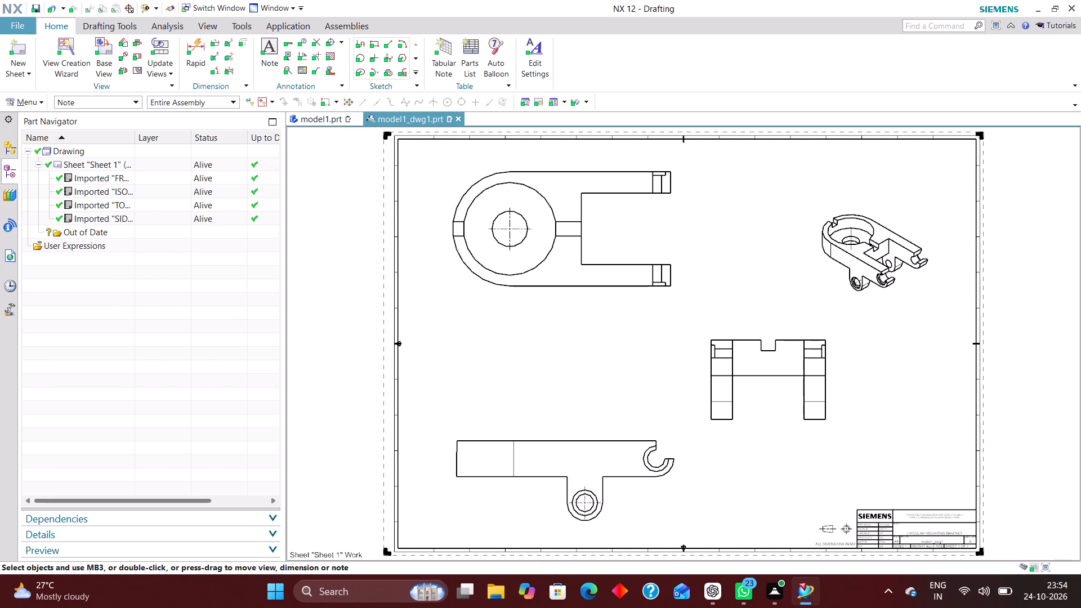
# Select all symbols on the sheet using the Symbol type filter and move them to layer 225.
pyautogui.click(107, 104)
pyautogui.click(113, 218)
pyautogui.hotkey('ctrl', 'a')
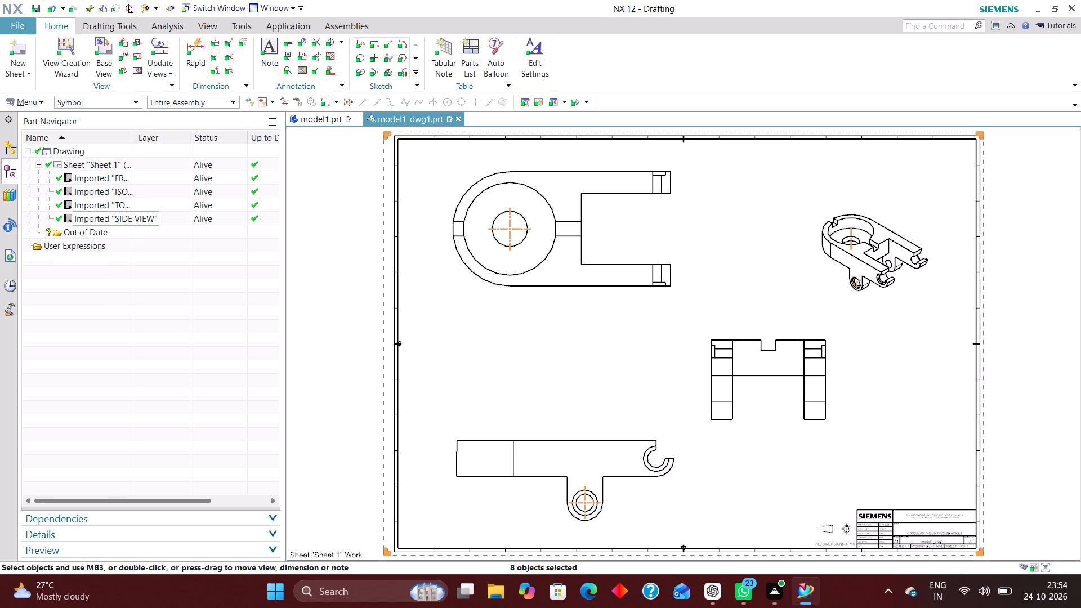
pyautogui.hotkey('ctrl', 'j')
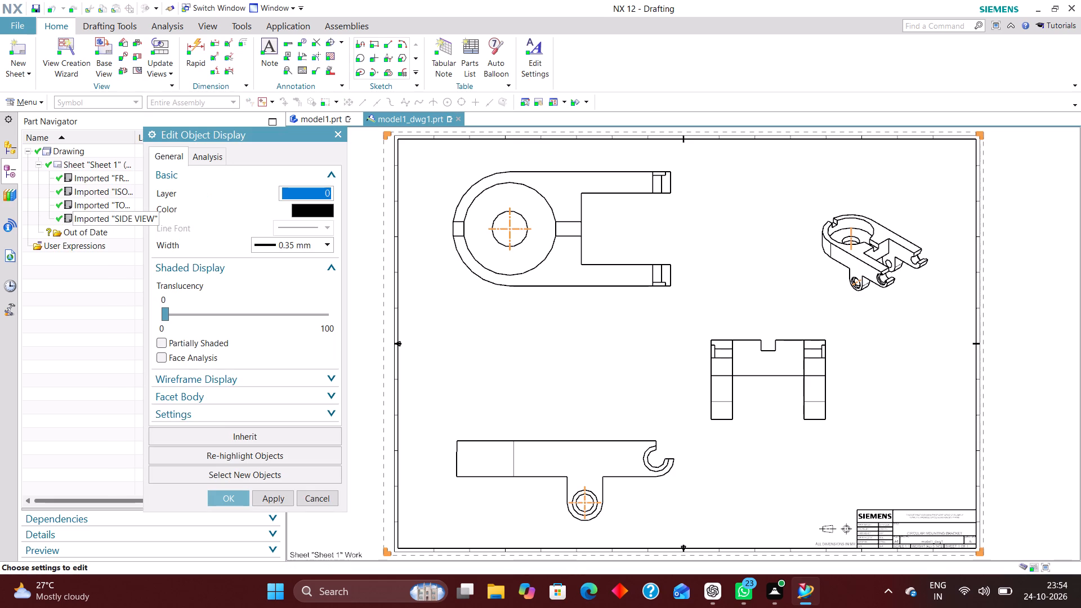
pyautogui.write('225')
pyautogui.press('Return')
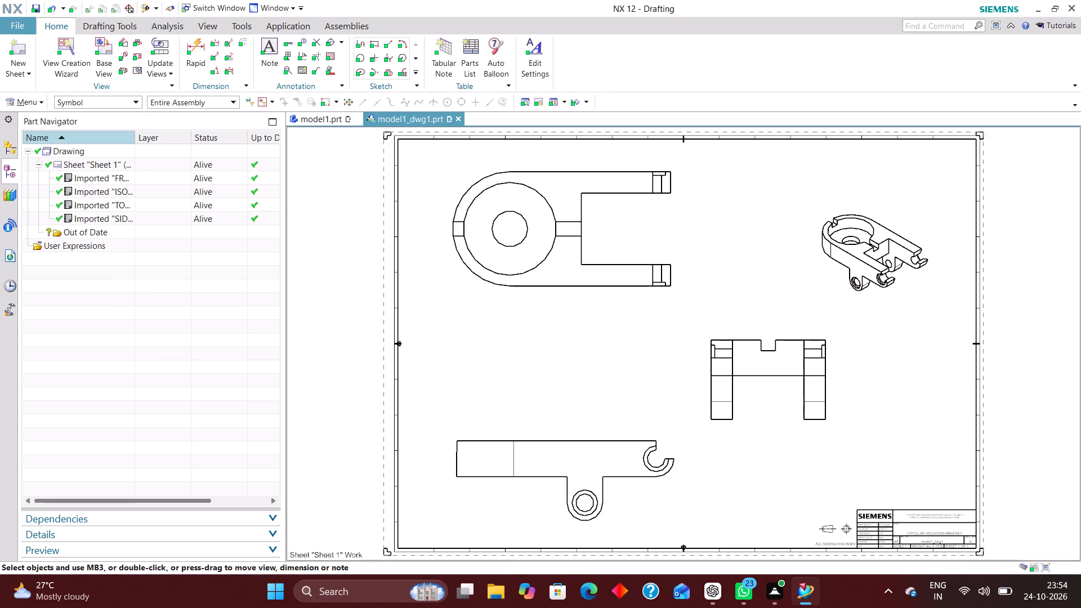
# Select the title block using the Title Block type filter and accept its object display settings with layer 256.
pyautogui.click(105, 103)
pyautogui.click(115, 244)
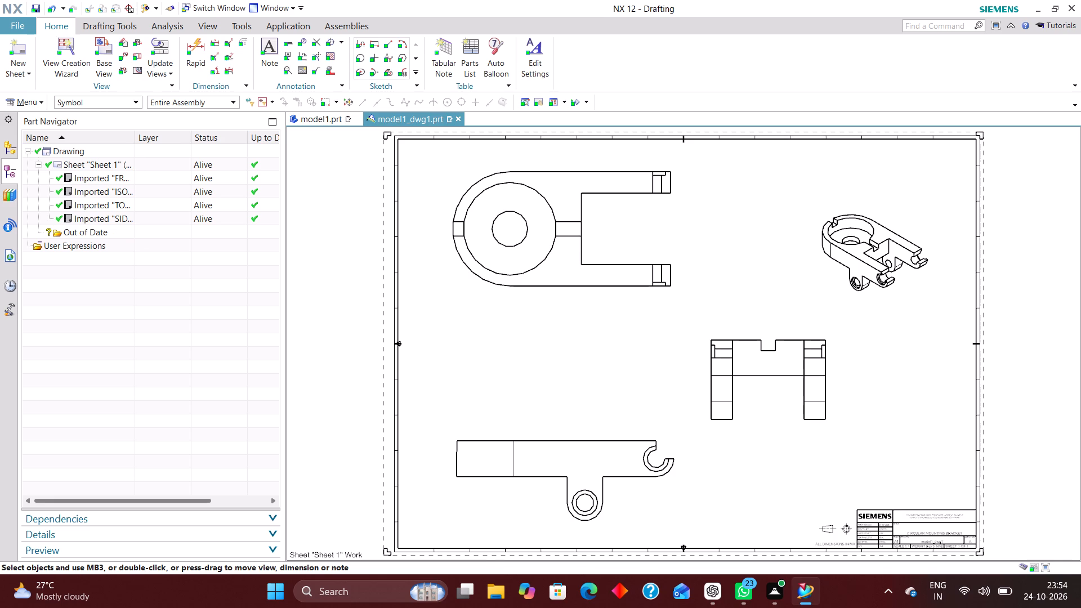
pyautogui.hotkey('ctrl', 'a')
pyautogui.hotkey('ctrl', 'j')
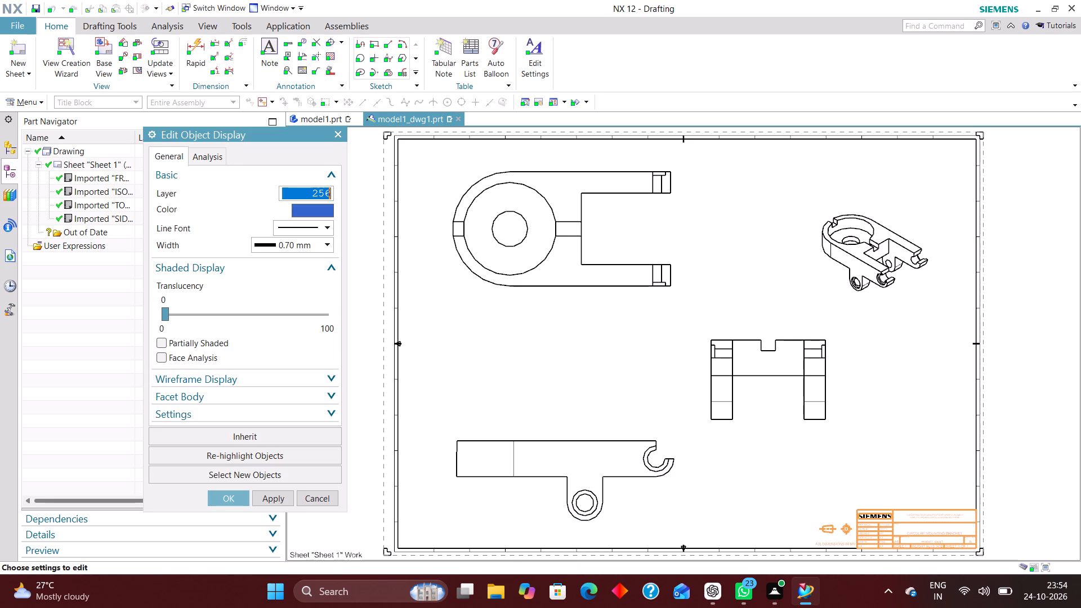
pyautogui.click(229, 498)
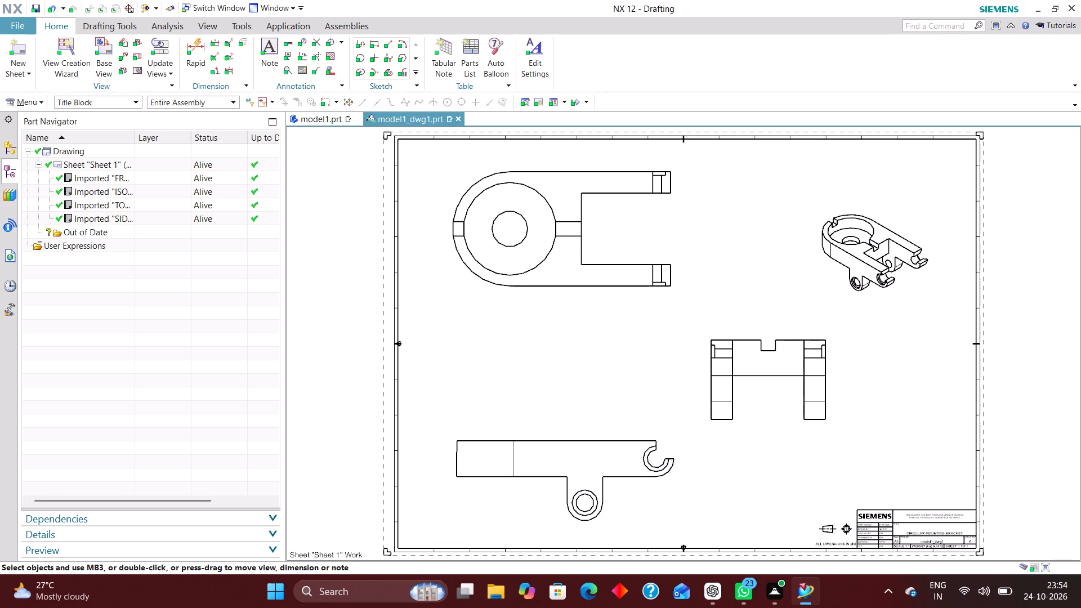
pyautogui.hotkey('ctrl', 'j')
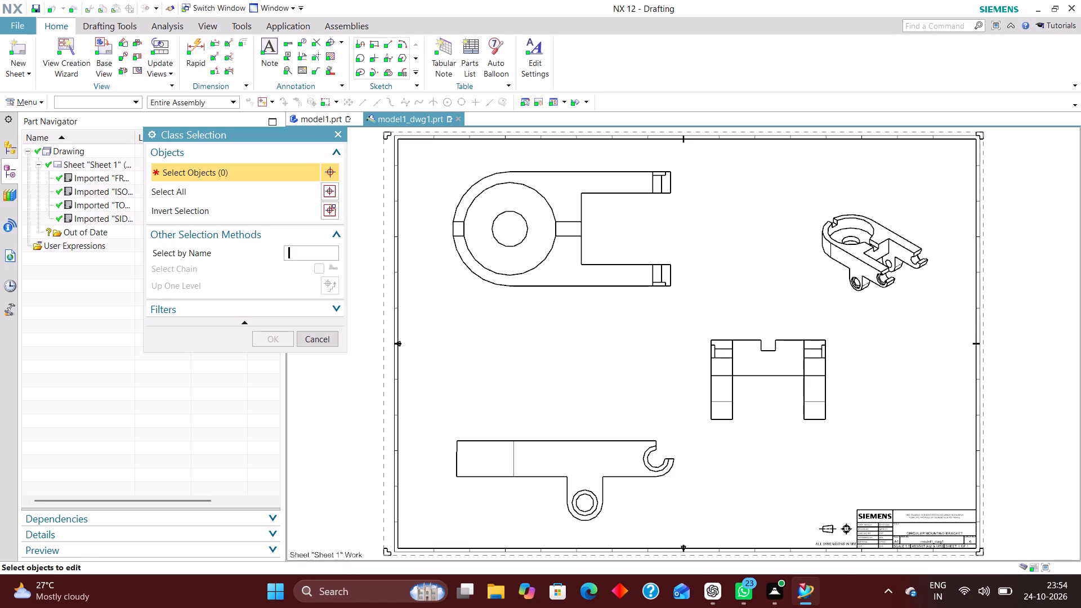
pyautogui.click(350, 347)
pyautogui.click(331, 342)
# Set all non-work layers, including 1, 223, 224, 225 and 256, to visible only in Layer Settings, then close the settings.
pyautogui.hotkey('ctrl', 'l')
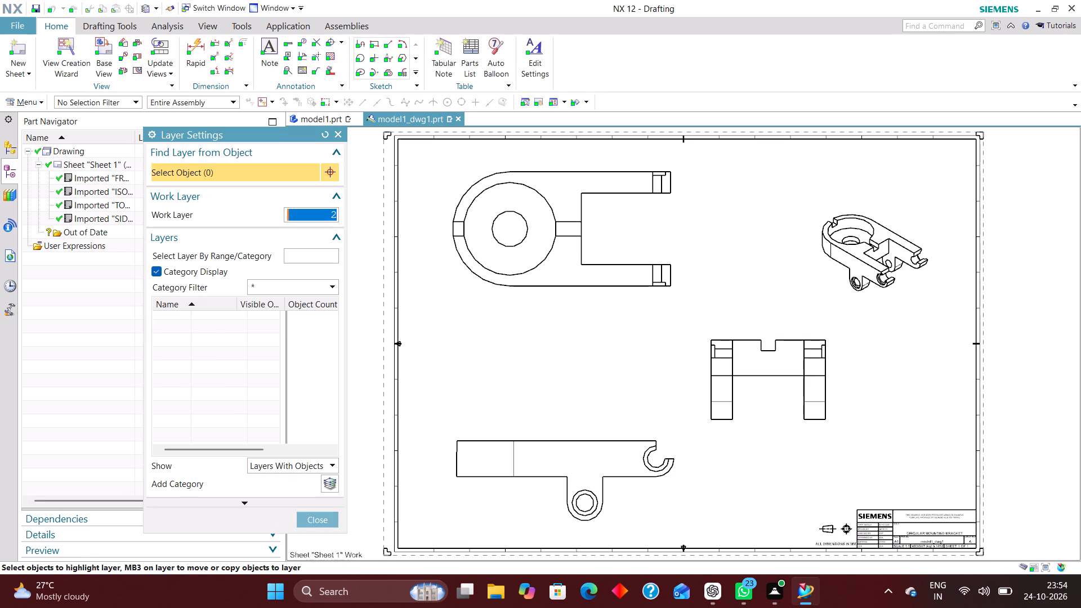
pyautogui.click(243, 315)
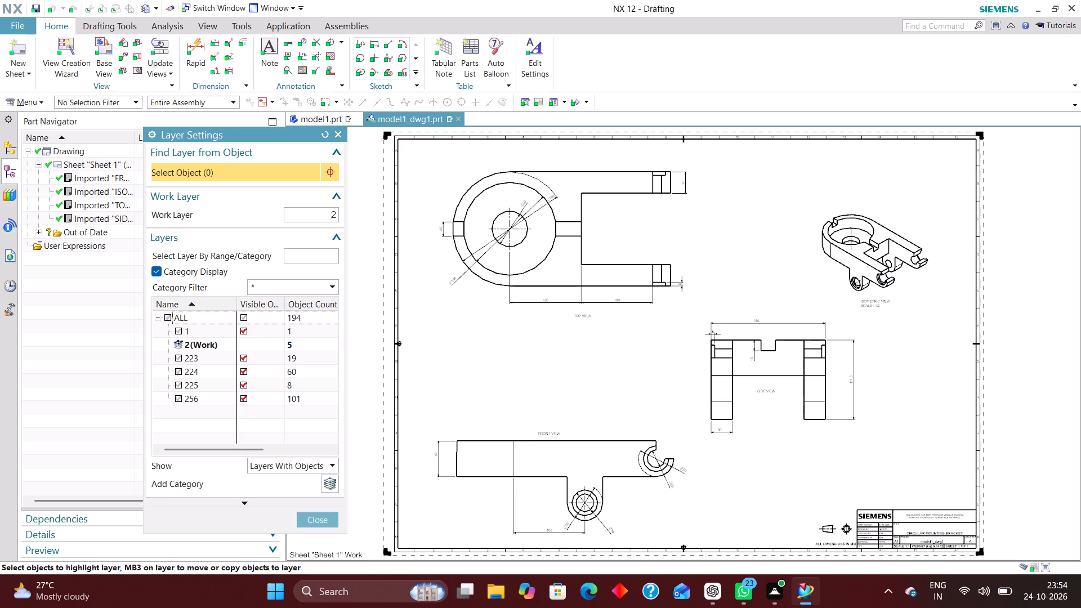
pyautogui.click(181, 388)
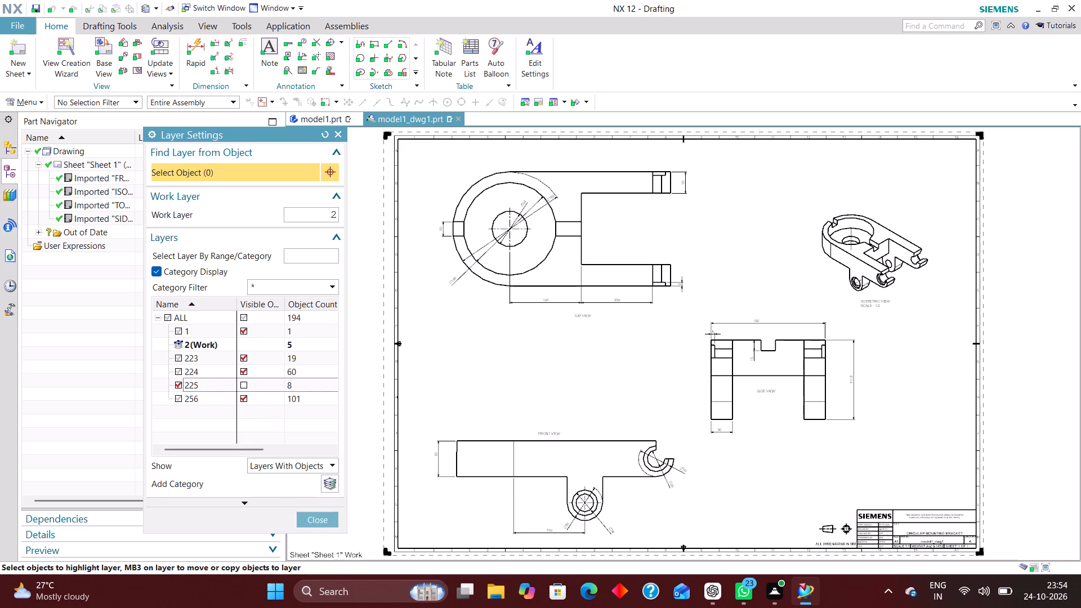
pyautogui.click(176, 381)
pyautogui.click(243, 385)
pyautogui.click(167, 315)
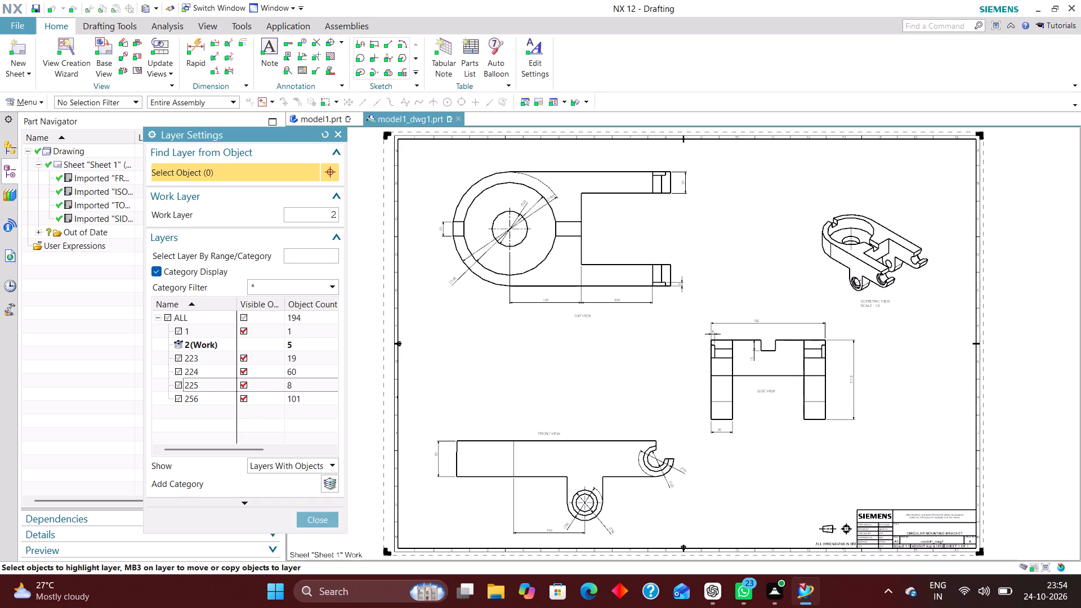
pyautogui.click(245, 316)
pyautogui.click(327, 519)
pyautogui.moveTo(557, 345); pyautogui.dragTo(432, 370, button='right')
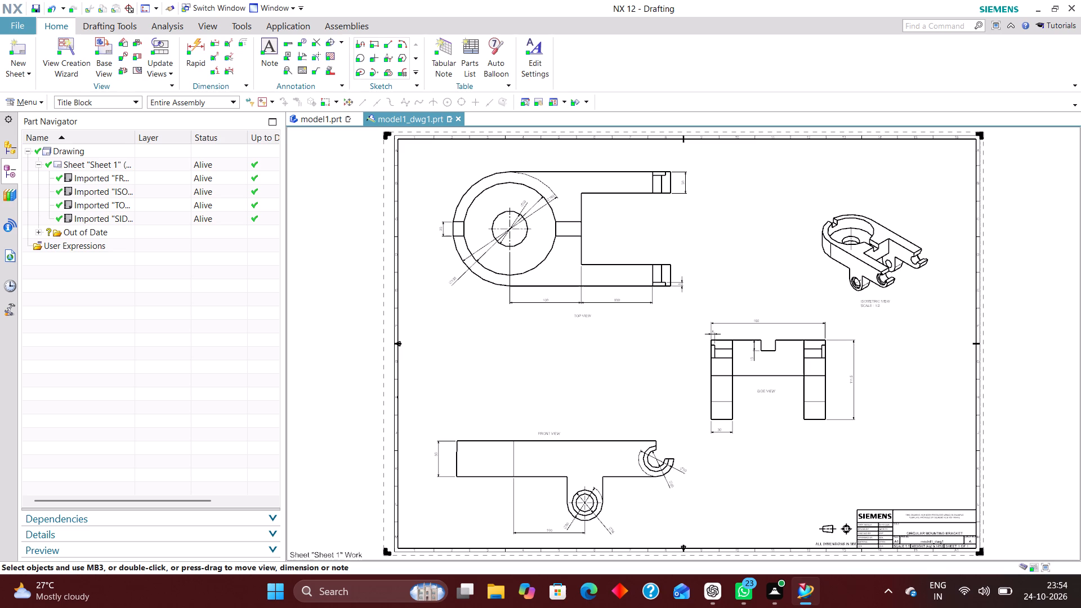
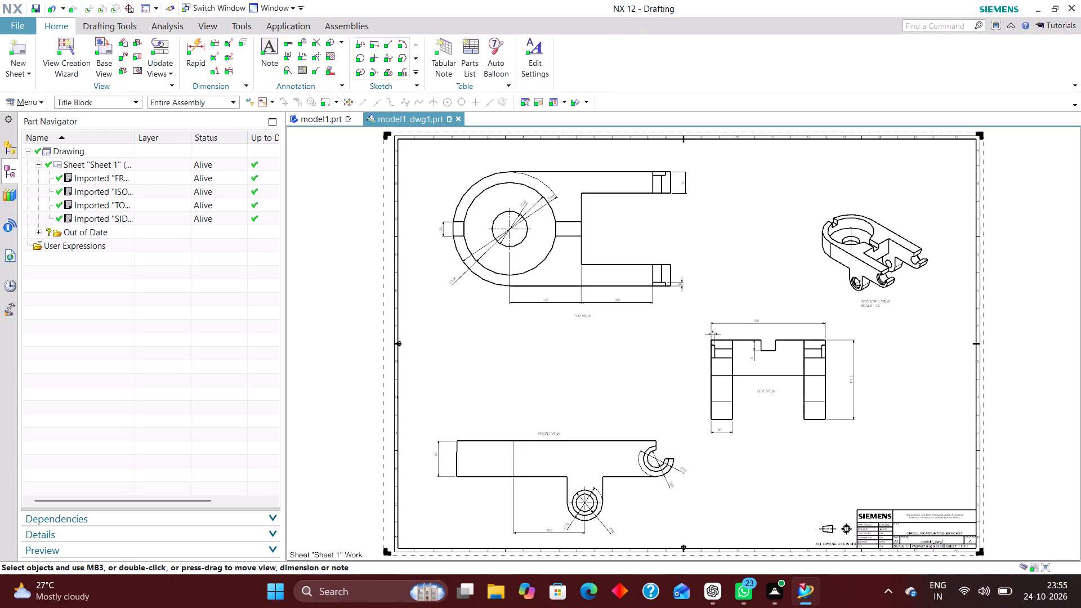
# Switch to the model1.prt part and orient the bracket model to the isometric view.
pyautogui.click(332, 115)
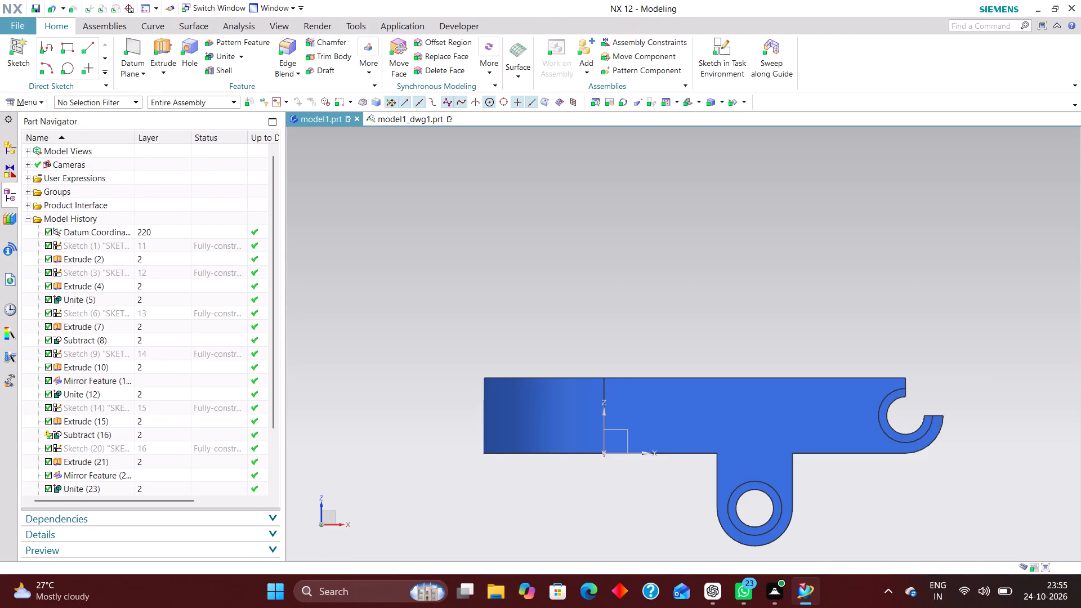
pyautogui.press('End')
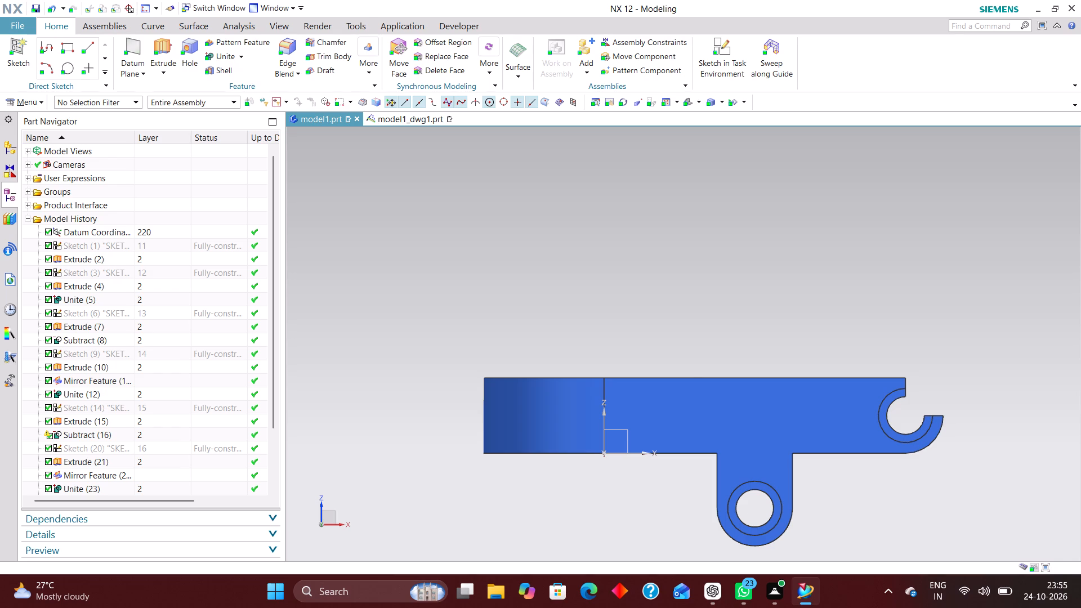
pyautogui.press('End')
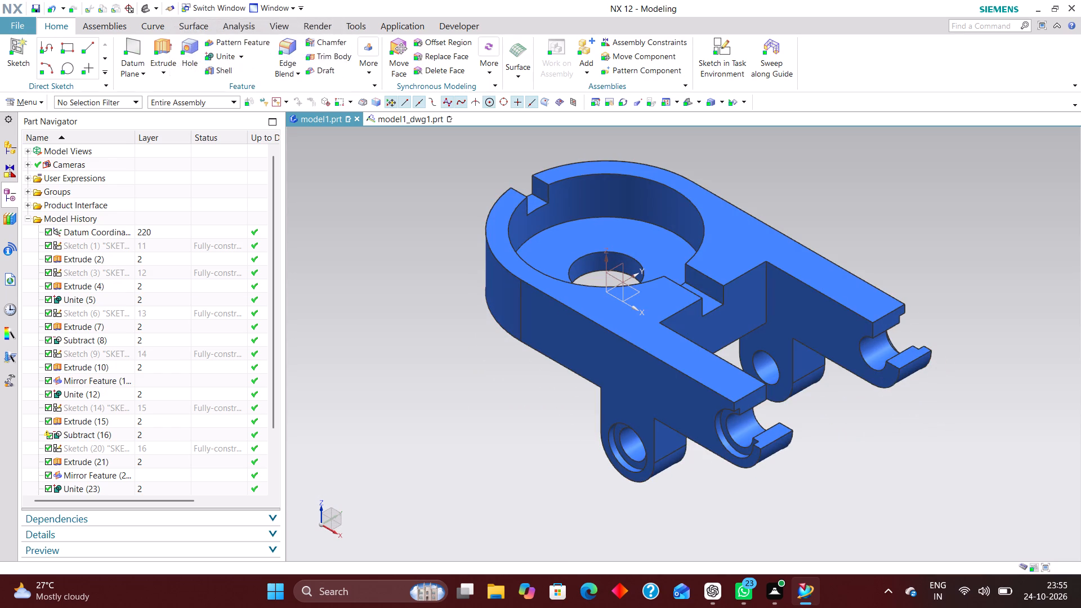
# Stop the running journal recording.
pyautogui.click(469, 25)
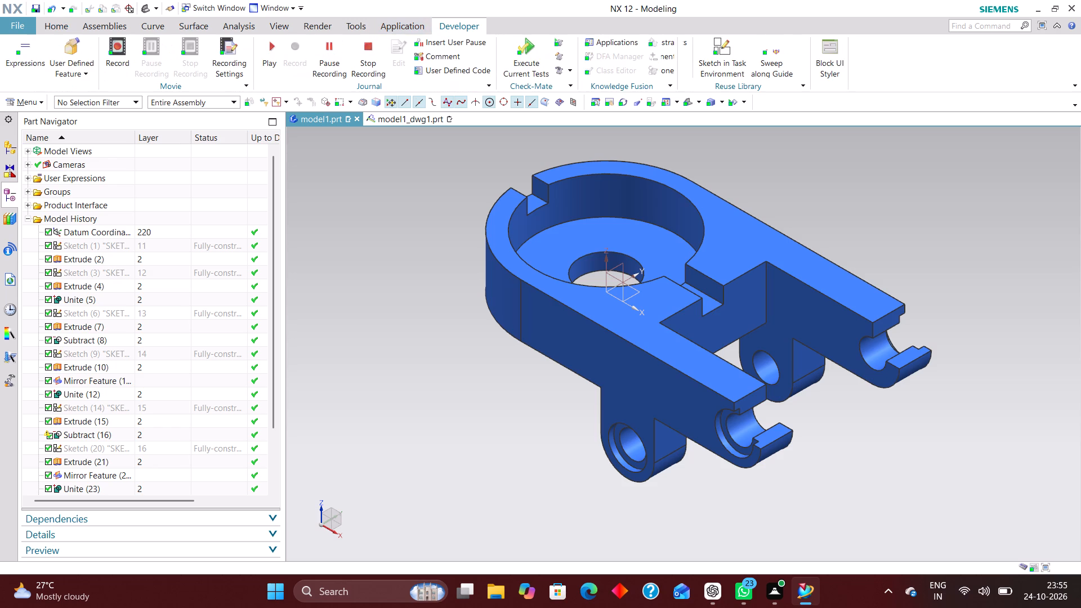
pyautogui.click(376, 48)
pyautogui.click(424, 305)
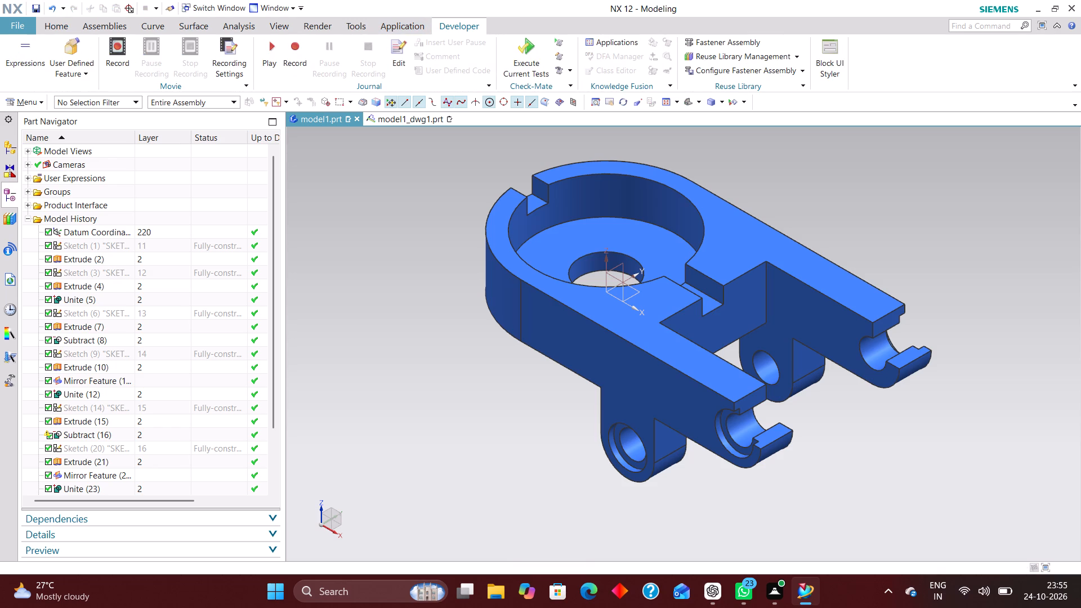